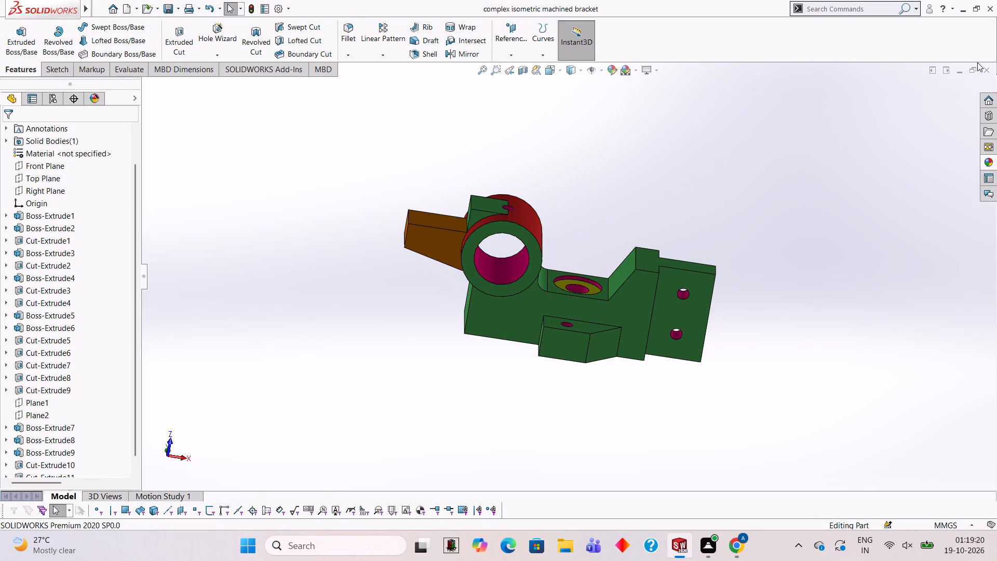
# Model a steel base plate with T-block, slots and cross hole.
# Close the open bracket part and create a new part document.
pyautogui.click(989, 69)
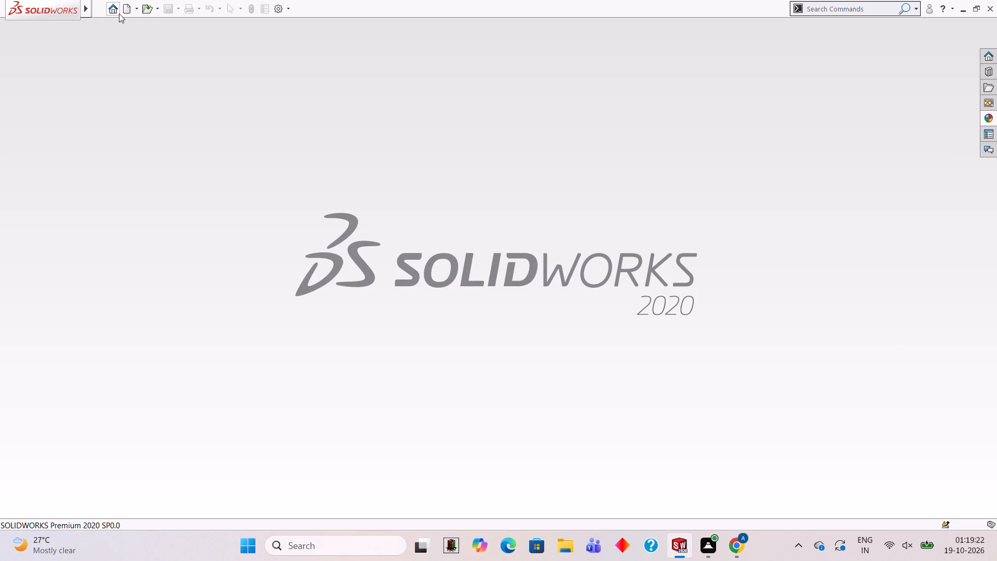
pyautogui.click(124, 15)
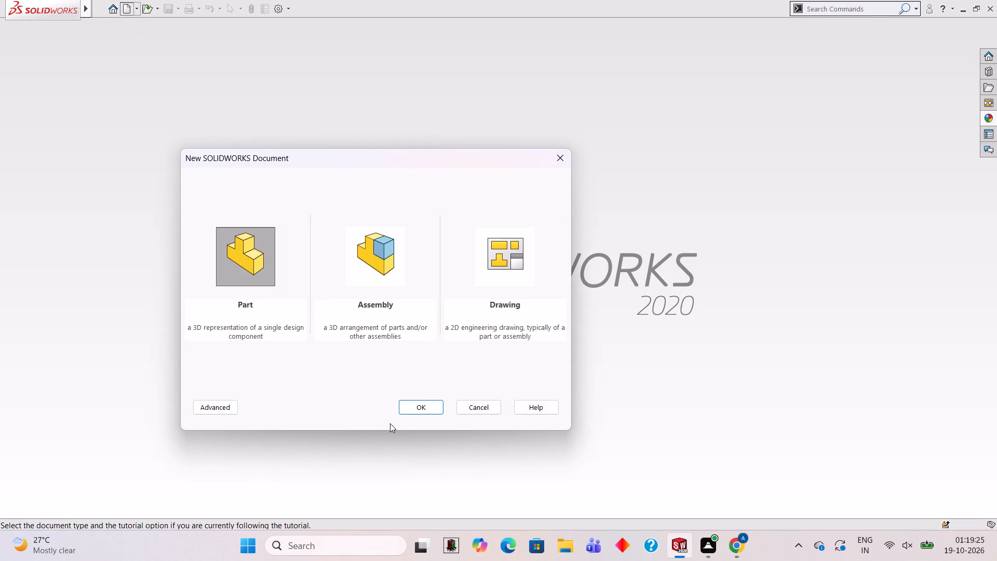
pyautogui.click(420, 410)
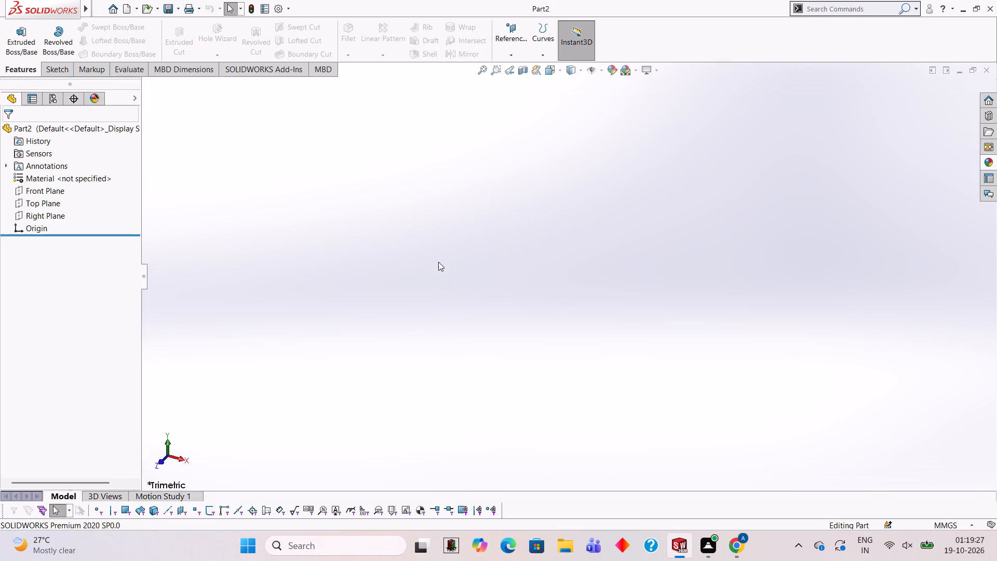
# Sketch a closed rectangle on the Front Plane, 100 mm wide and 60 mm high, extending down and right from the origin.
pyautogui.click(51, 189)
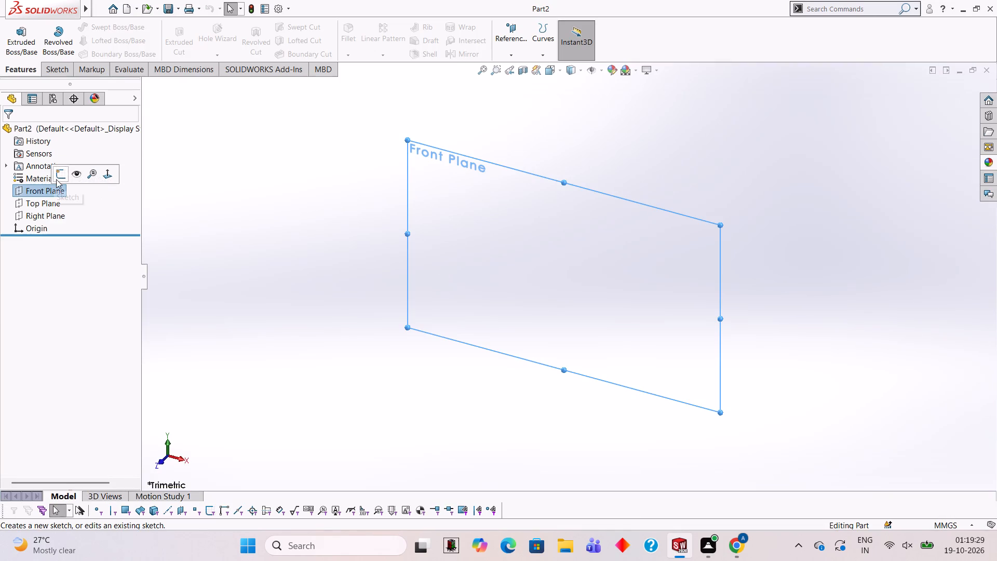
pyautogui.click(59, 174)
pyautogui.click(428, 216)
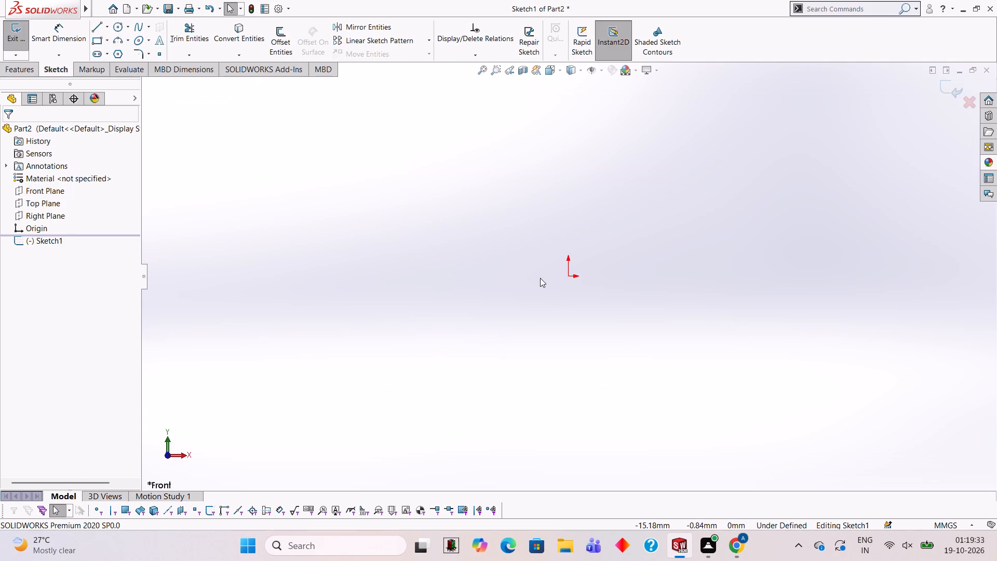
pyautogui.click(95, 30)
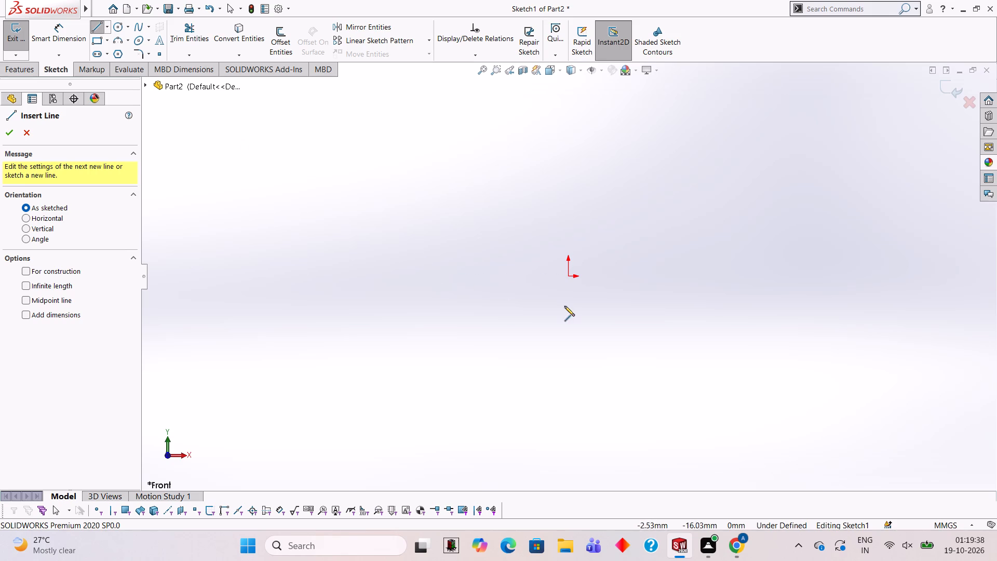
pyautogui.click(567, 276)
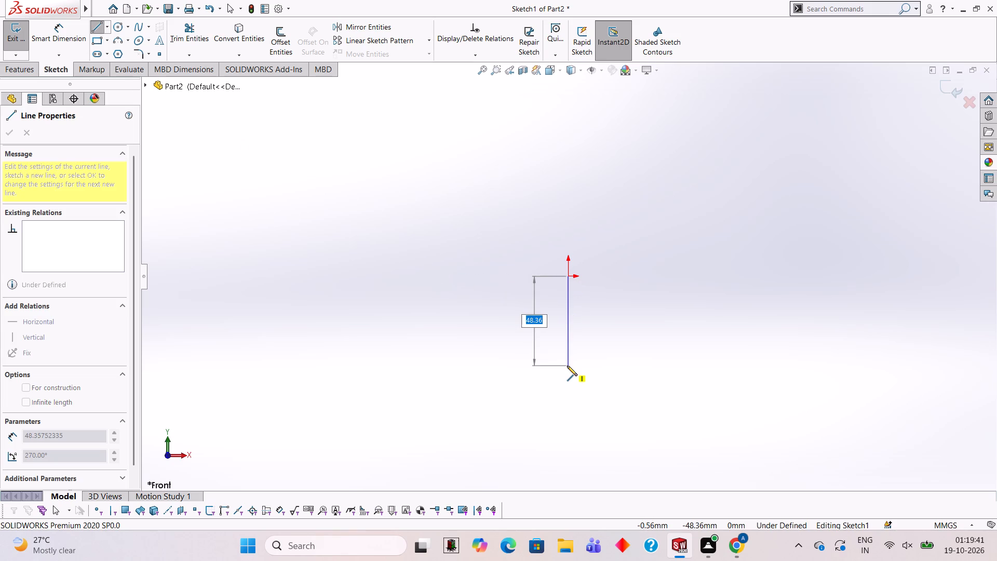
pyautogui.write('60')
pyautogui.press('Return')
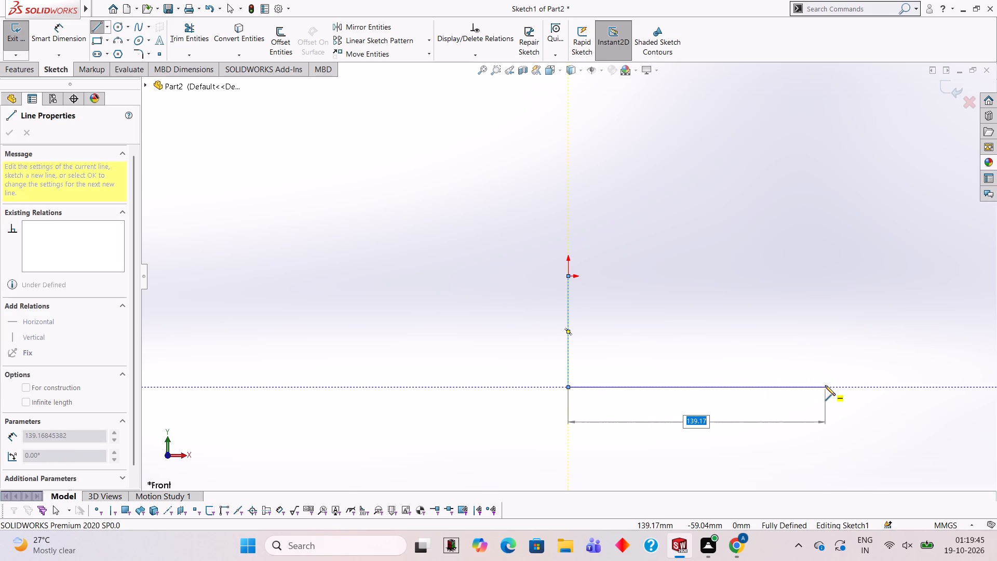
pyautogui.write('100')
pyautogui.press('Return')
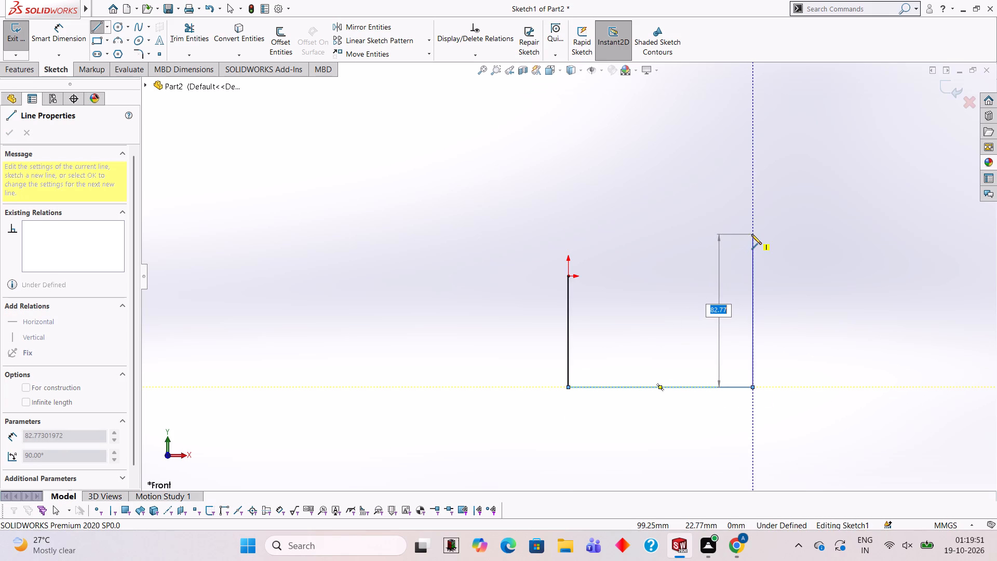
pyautogui.write('60')
pyautogui.press('Return')
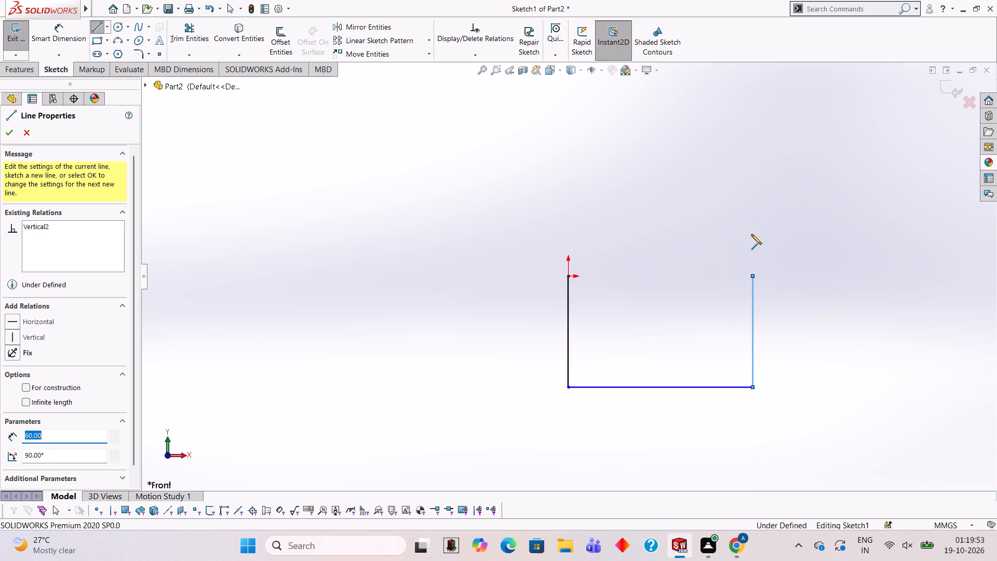
pyautogui.click(567, 278)
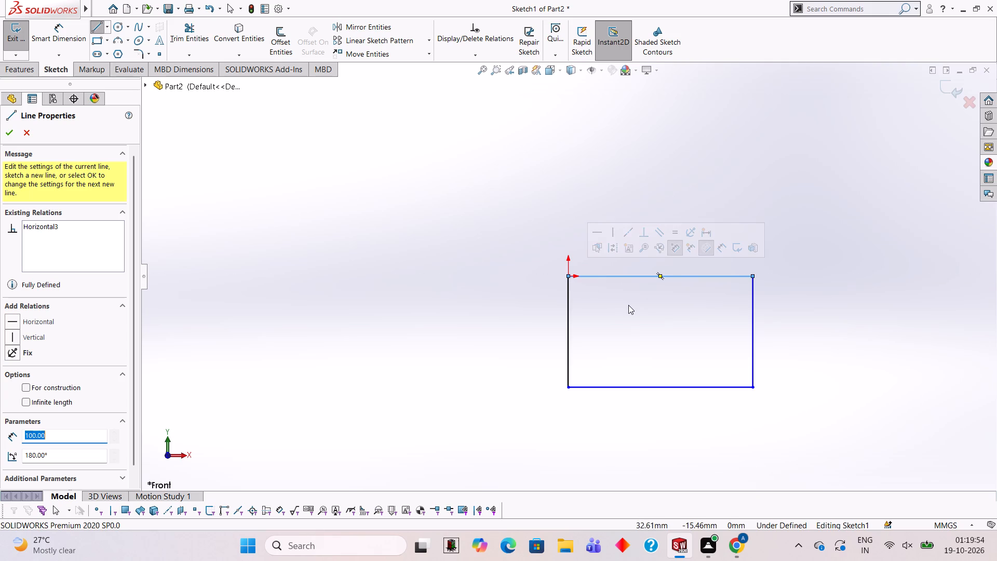
pyautogui.press('Escape')
pyautogui.press('Escape')
pyautogui.press('Escape')
pyautogui.scroll(2, 809, 385)
pyautogui.scroll(-2, 809, 385)
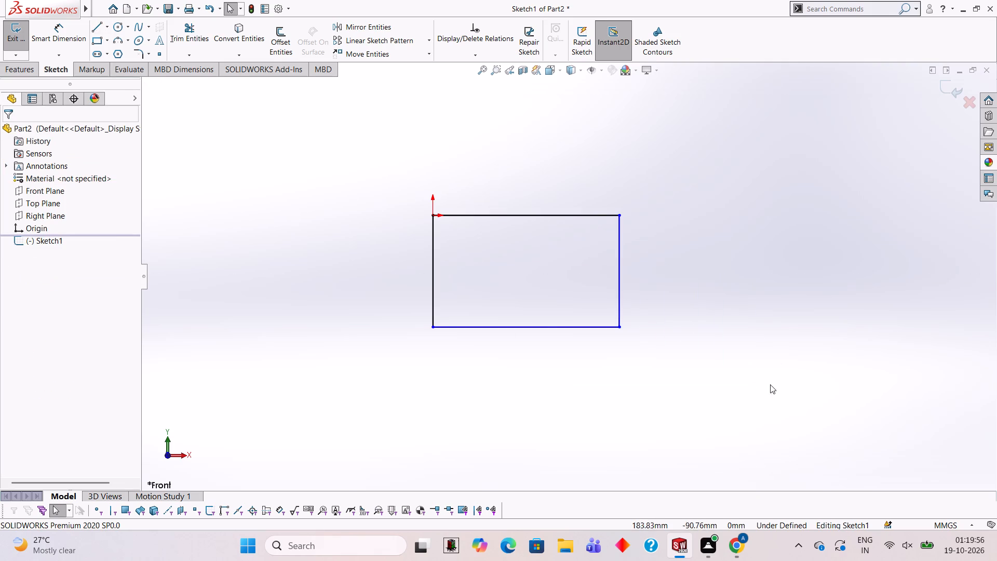
# Dimension the rectangle's top edge as 100 mm and its right edge as 60 mm.
pyautogui.click(59, 45)
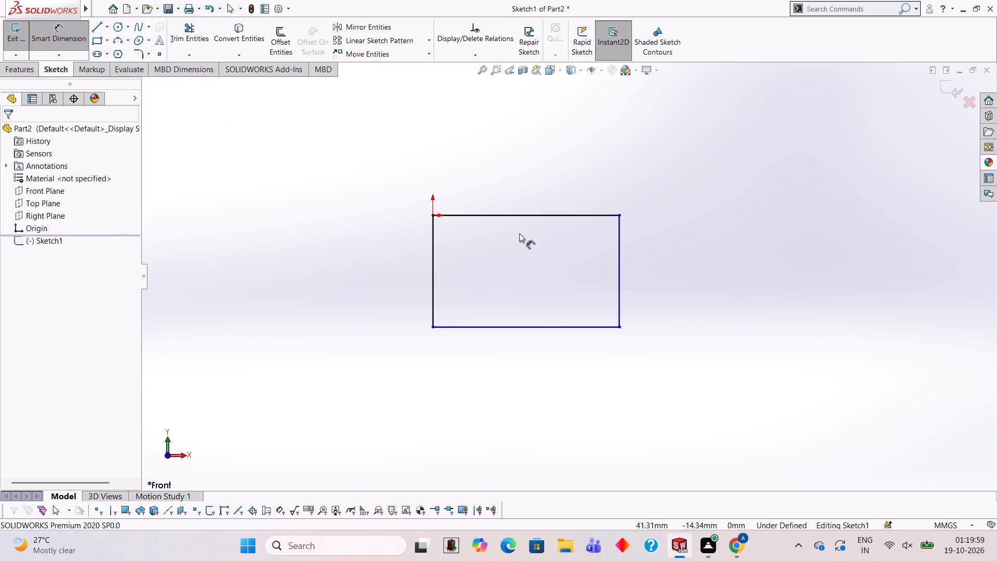
pyautogui.click(527, 216)
pyautogui.click(525, 141)
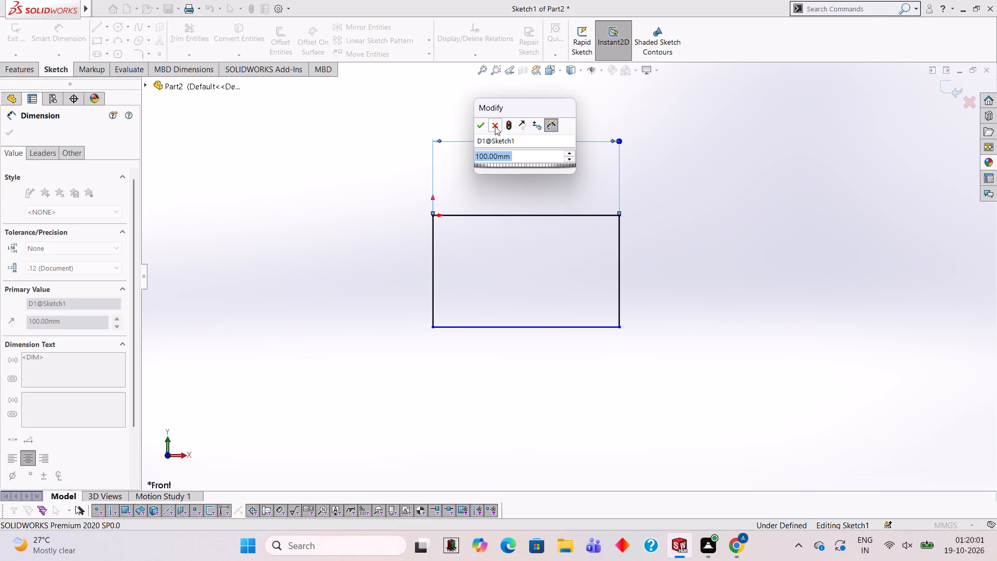
pyautogui.click(478, 124)
pyautogui.click(529, 172)
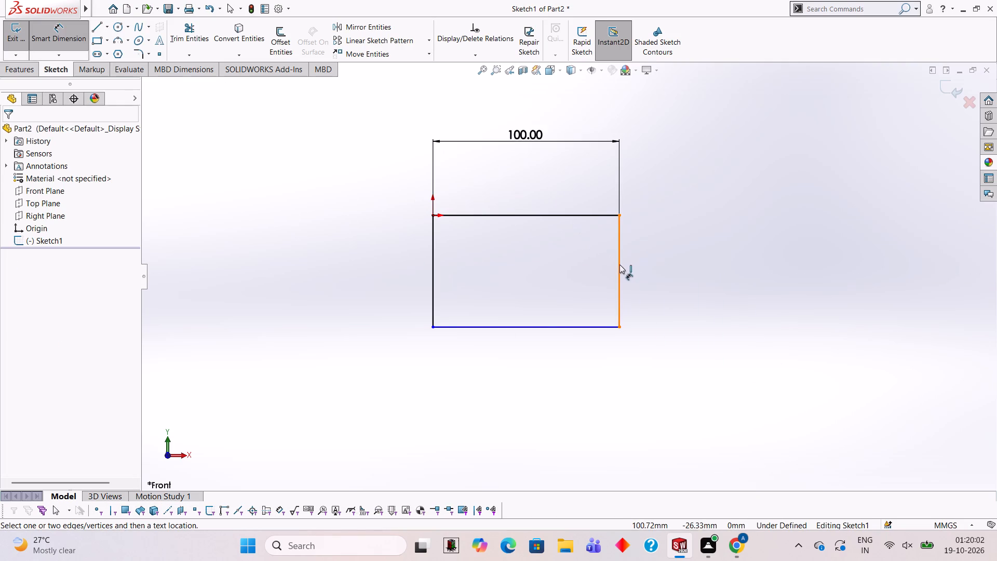
pyautogui.click(619, 264)
pyautogui.click(693, 258)
pyautogui.click(651, 240)
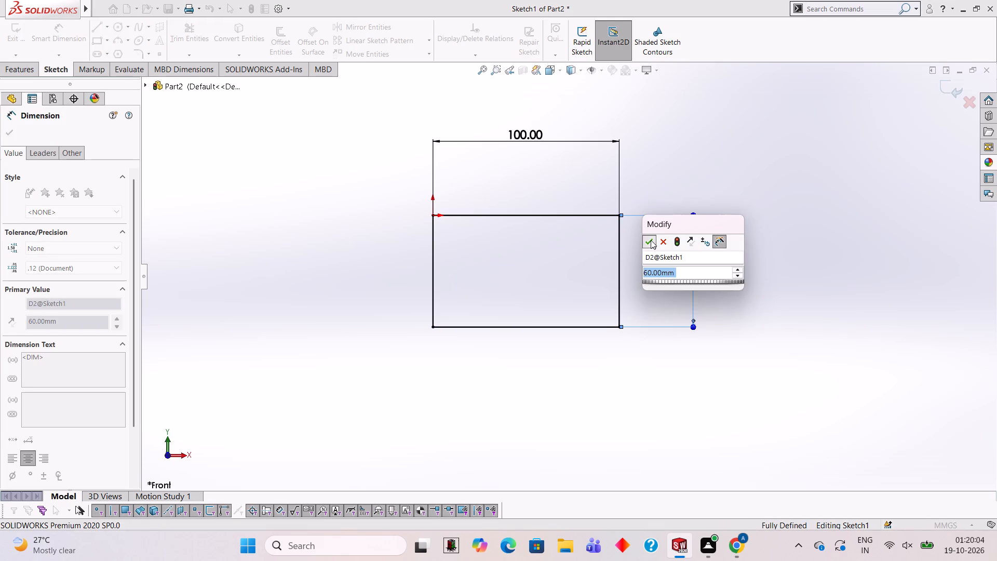
pyautogui.click(659, 182)
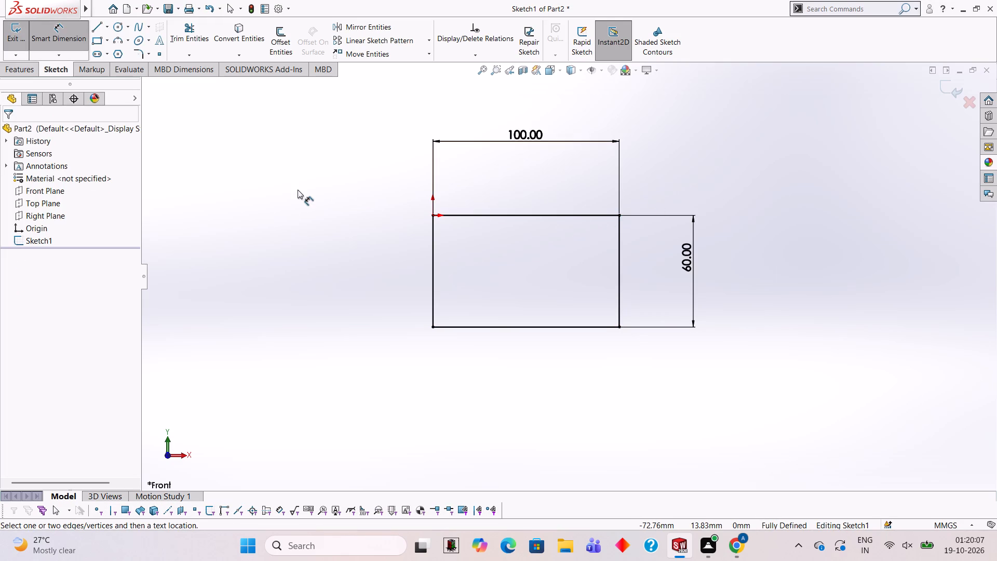
# Extrude the rectangle as a solid boss with a blind depth of 25 mm.
pyautogui.click(14, 64)
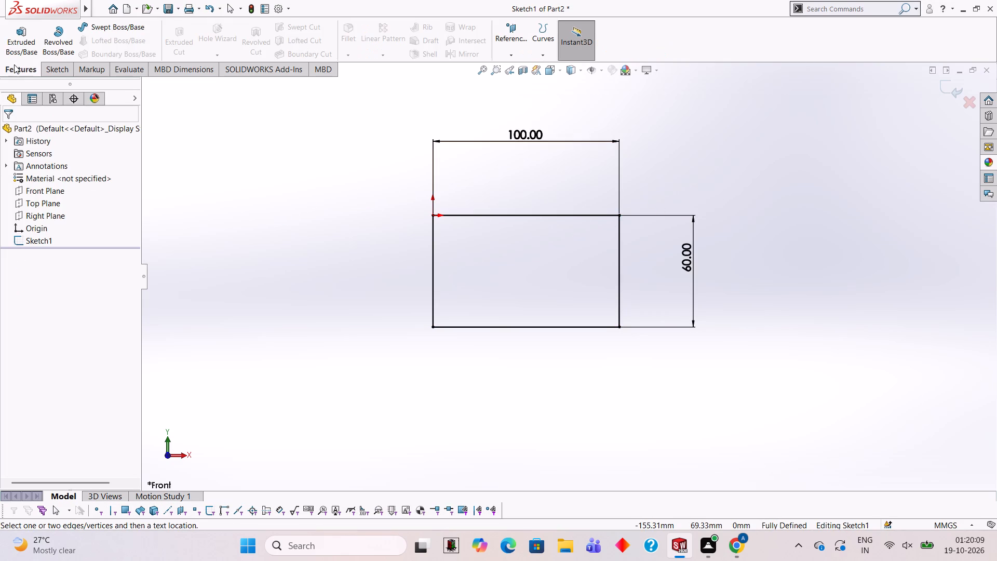
pyautogui.click(21, 42)
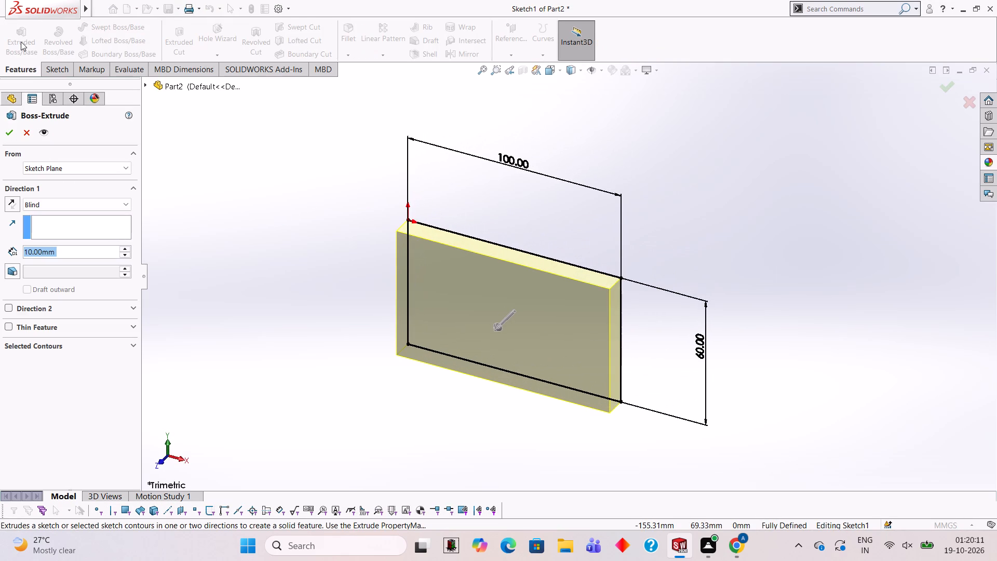
pyautogui.write('25')
pyautogui.press('Return')
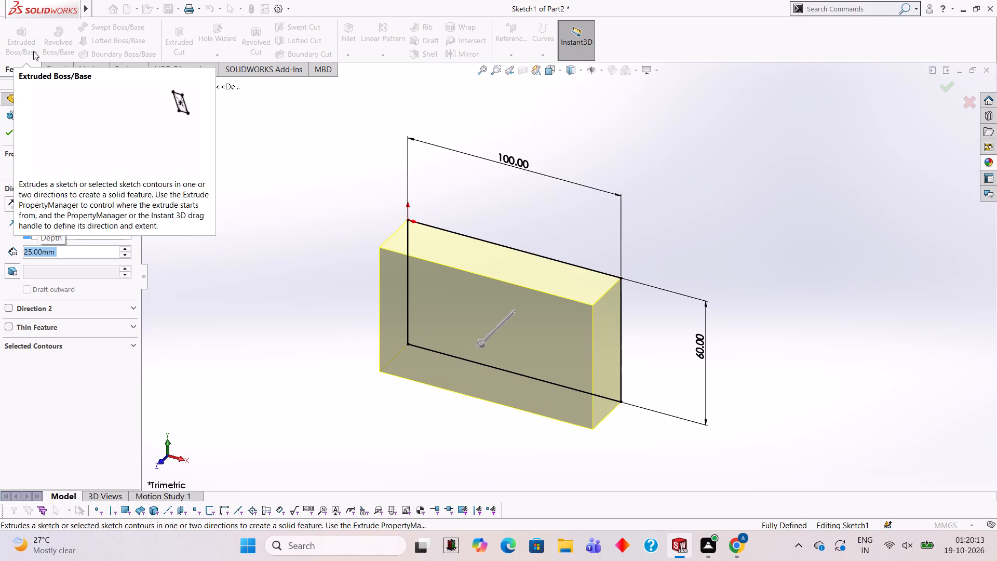
pyautogui.click(10, 135)
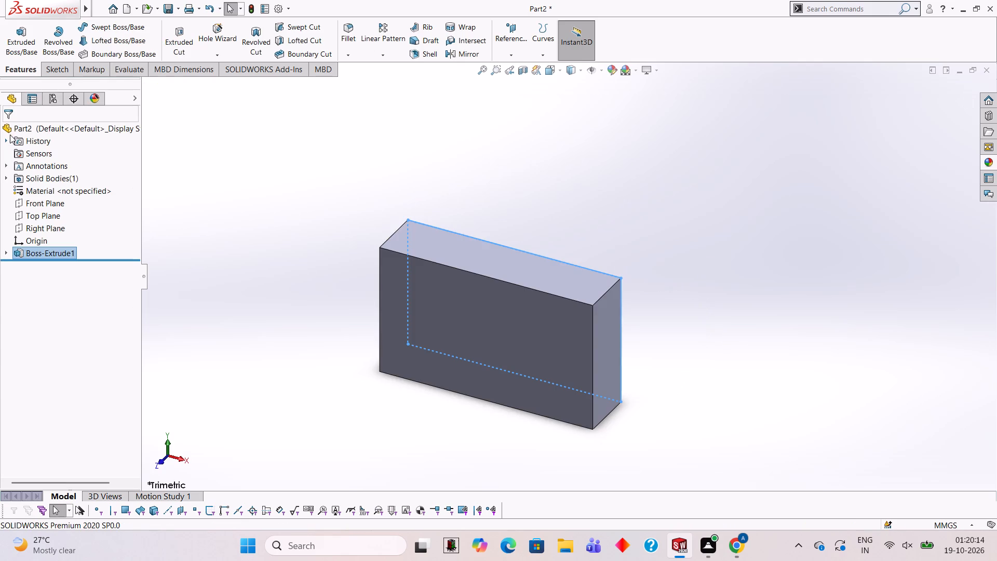
pyautogui.click(298, 185)
# Examine the extruded block from several sides.
pyautogui.scroll(2, 425, 284)
pyautogui.moveTo(473, 322); pyautogui.dragTo(493, 250, button='middle')
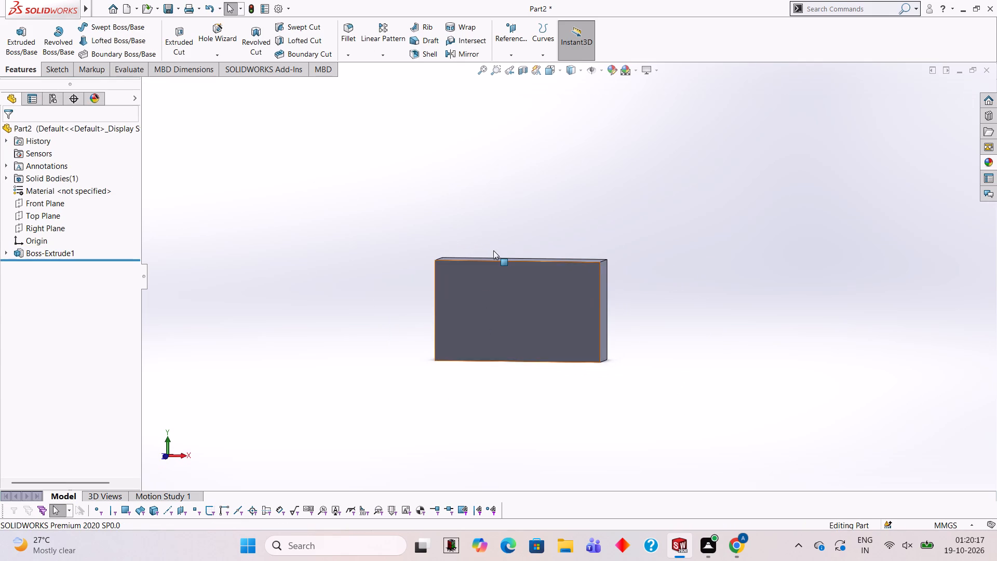
pyautogui.moveTo(654, 162); pyautogui.dragTo(656, 315, button='middle')
pyautogui.moveTo(676, 310); pyautogui.dragTo(586, 315, button='middle')
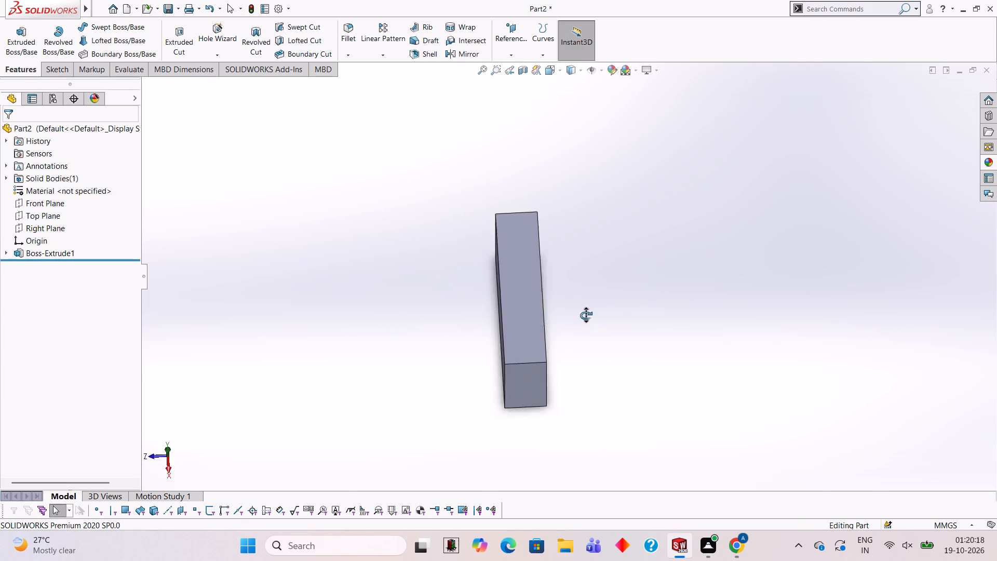
pyautogui.moveTo(586, 315); pyautogui.dragTo(628, 249, button='middle')
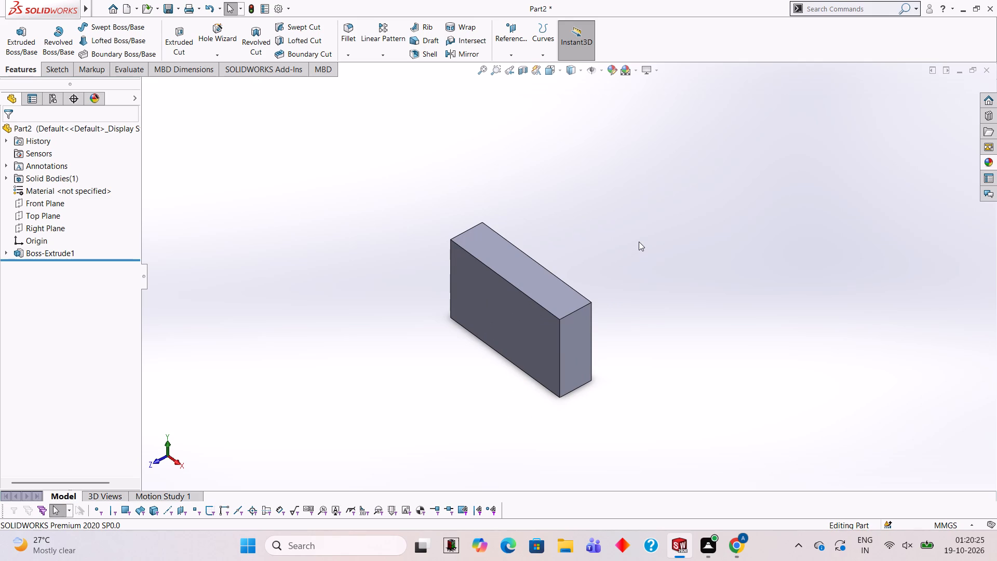
pyautogui.scroll(1, 589, 308)
pyautogui.scroll(-1, 589, 309)
pyautogui.moveTo(606, 291); pyautogui.dragTo(617, 266, button='middle')
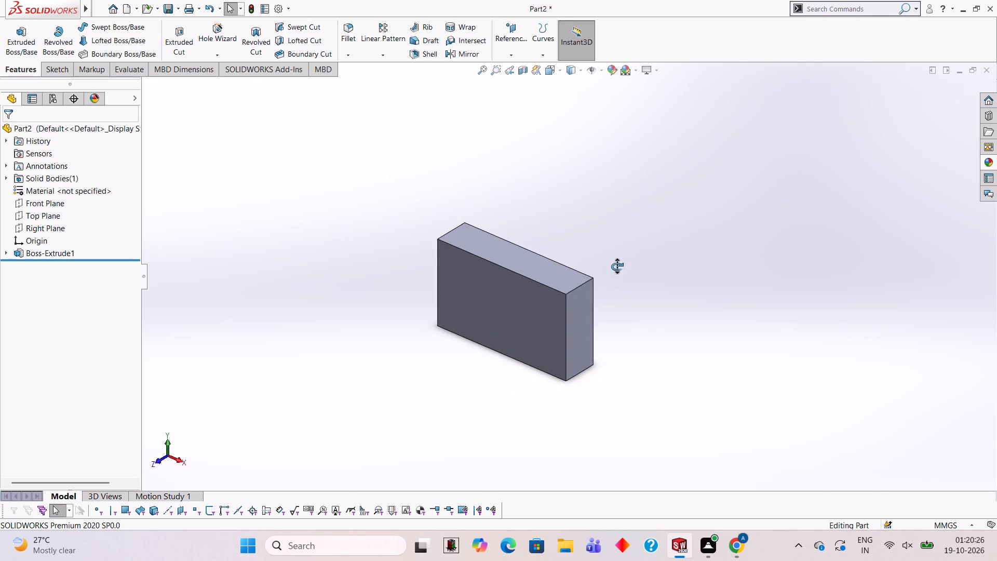
pyautogui.moveTo(617, 266); pyautogui.dragTo(617, 266, button='middle')
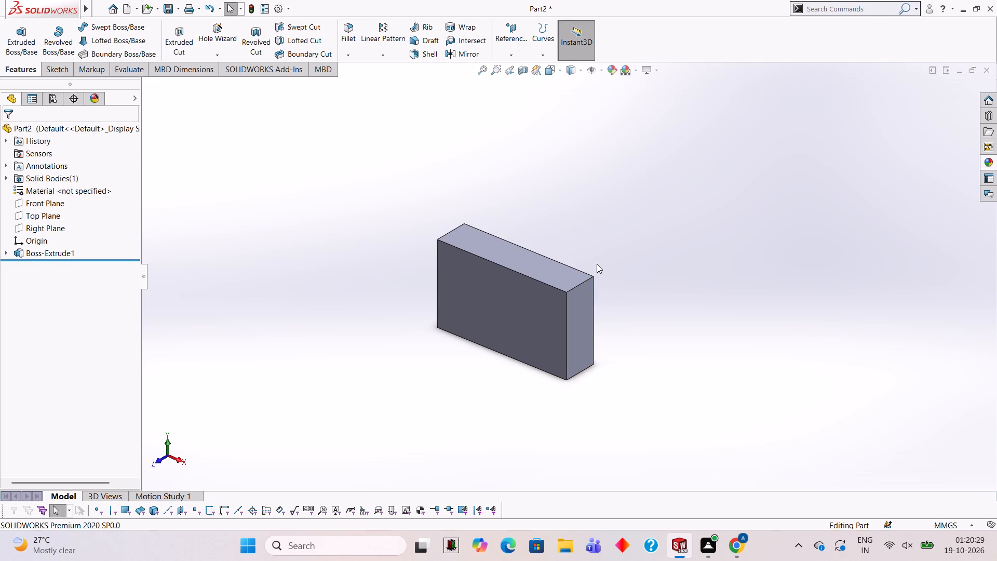
# Start a sketch on the block's front face and draw a 15 mm horizontal line inward from the left edge's midpoint.
pyautogui.moveTo(581, 303); pyautogui.dragTo(623, 210, button='middle')
pyautogui.click(505, 302)
pyautogui.click(553, 270)
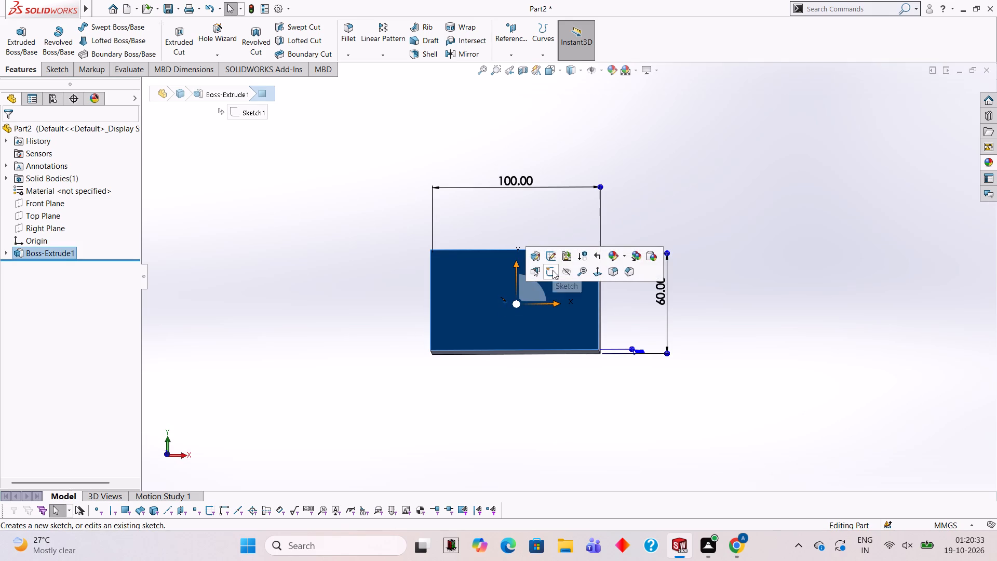
pyautogui.hotkey('ctrl', '8')
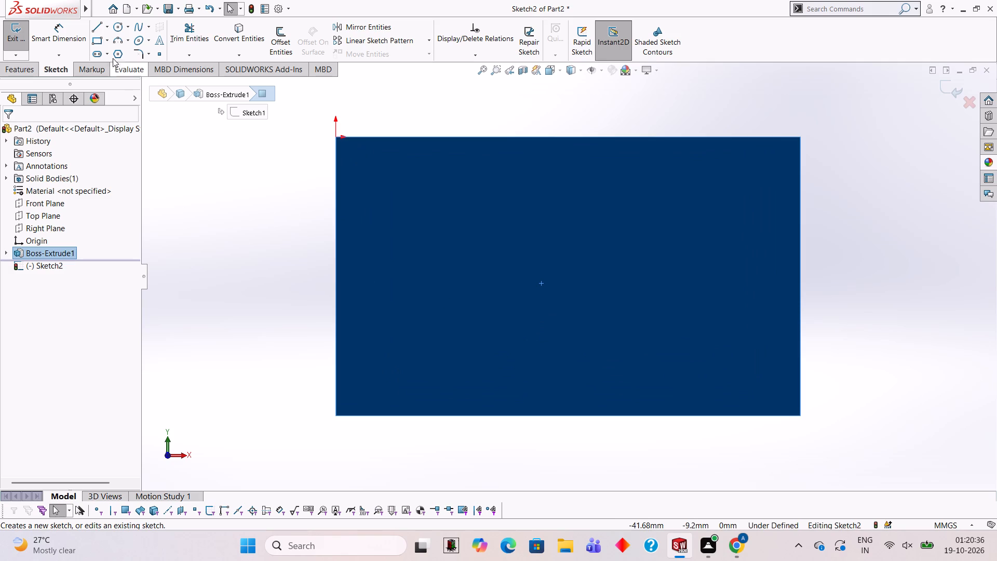
pyautogui.click(100, 28)
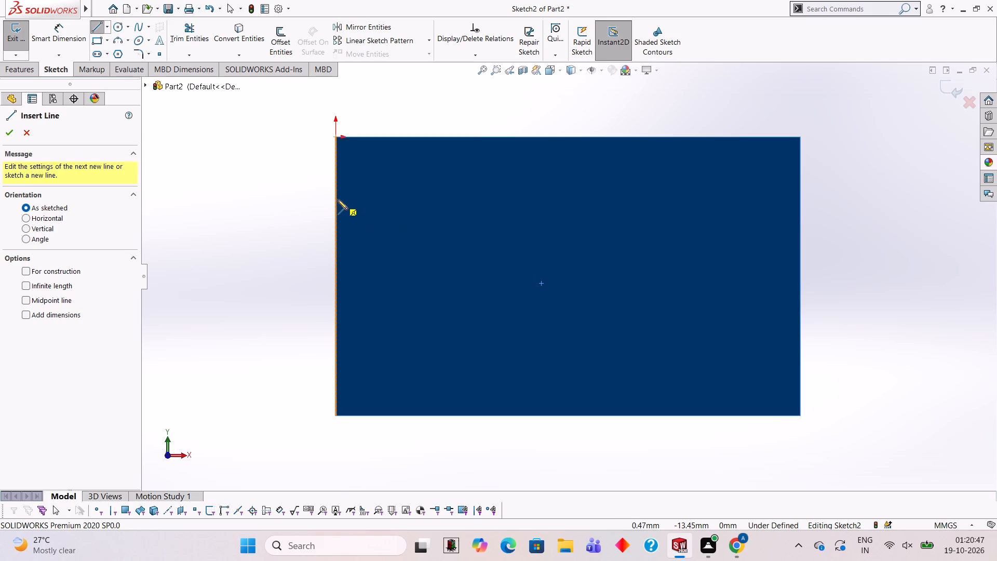
pyautogui.click(334, 274)
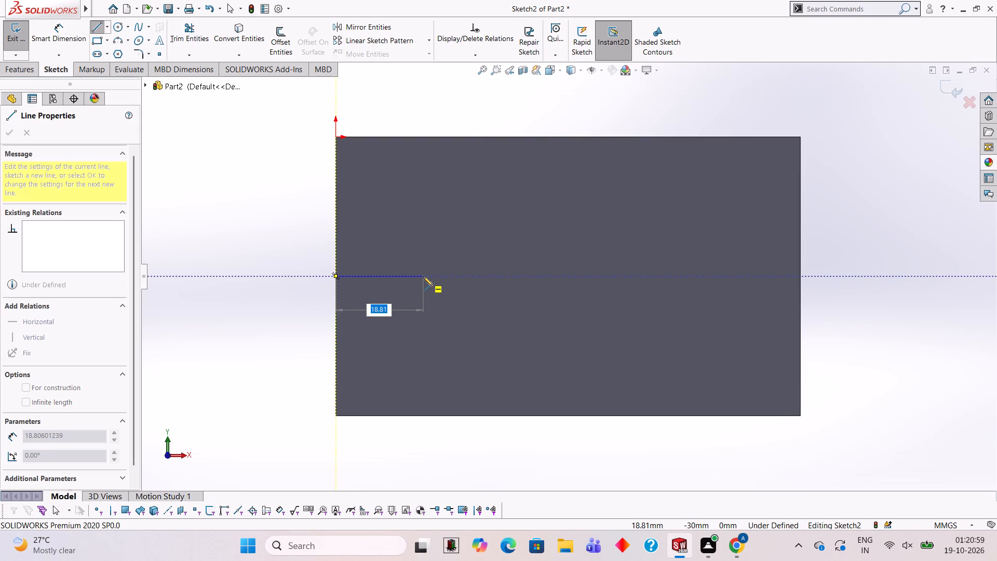
pyautogui.write('15')
pyautogui.press('Return')
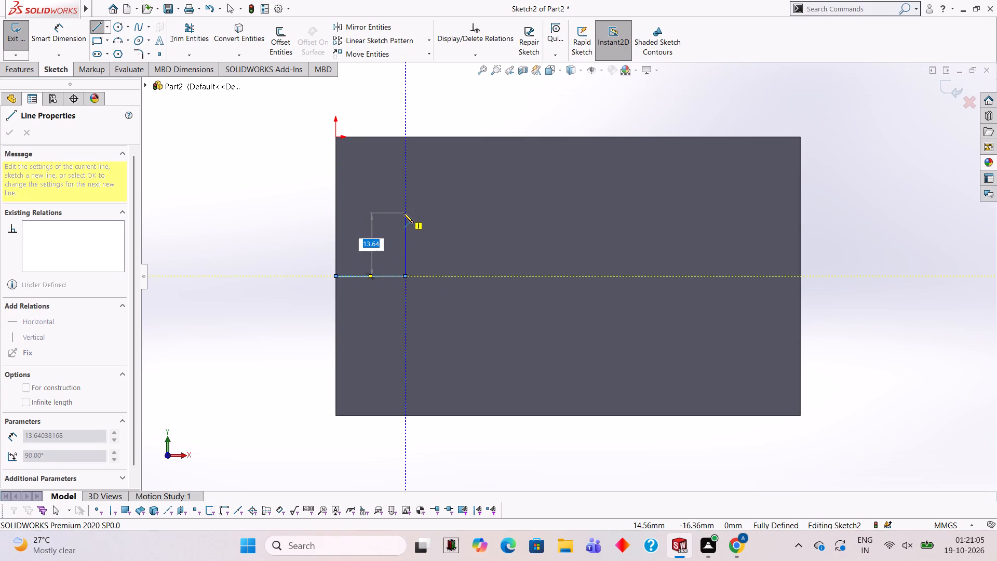
# Continue the line chain 20 mm up, 70 mm right, 40 mm down and 70 mm left, closing it at the 15 mm line's end.
pyautogui.write('40')
pyautogui.press('BackSpace')
pyautogui.press('BackSpace')
pyautogui.write('20')
pyautogui.press('Return')
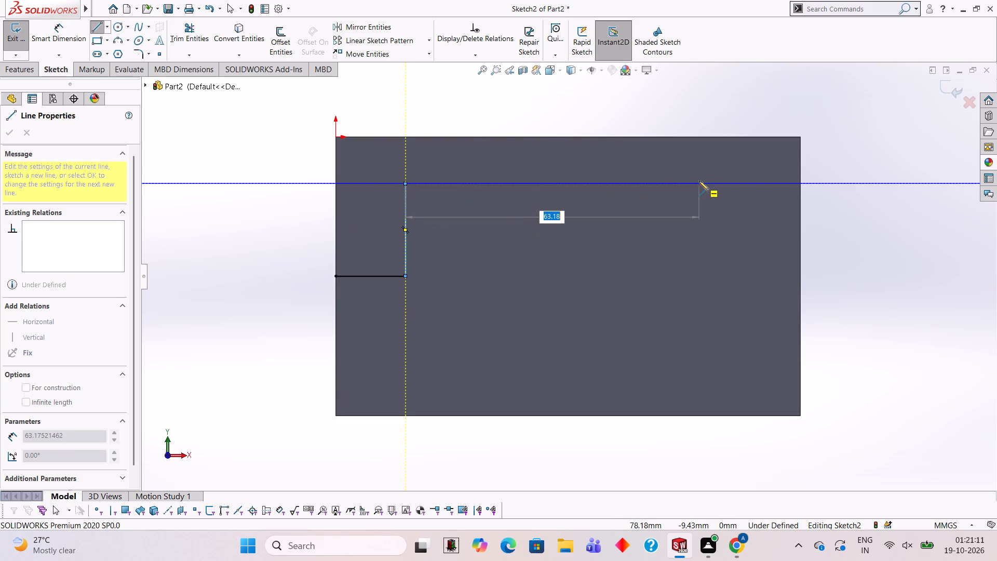
pyautogui.write('70')
pyautogui.press('Return')
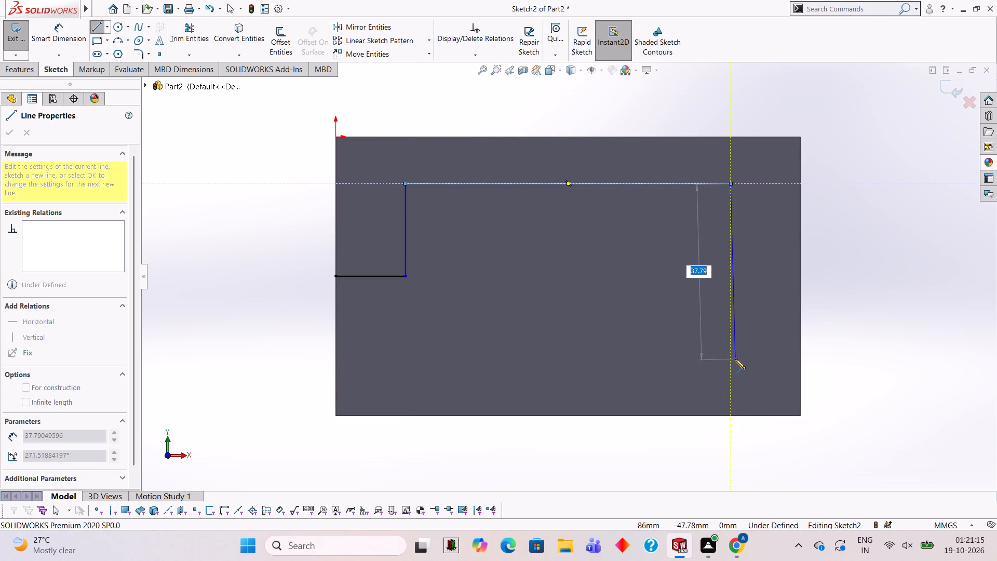
pyautogui.write('40')
pyautogui.press('Return')
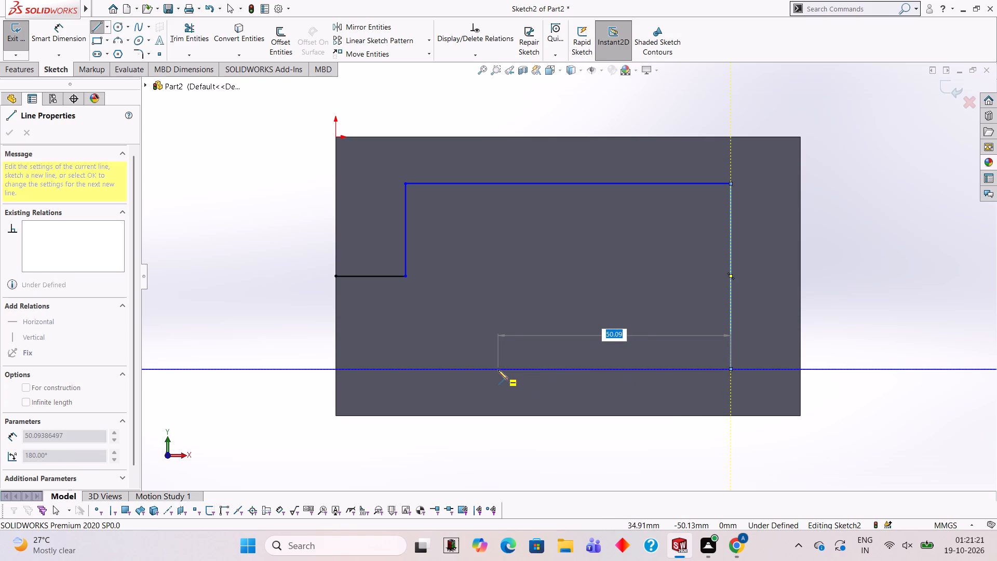
pyautogui.write('70')
pyautogui.press('Return')
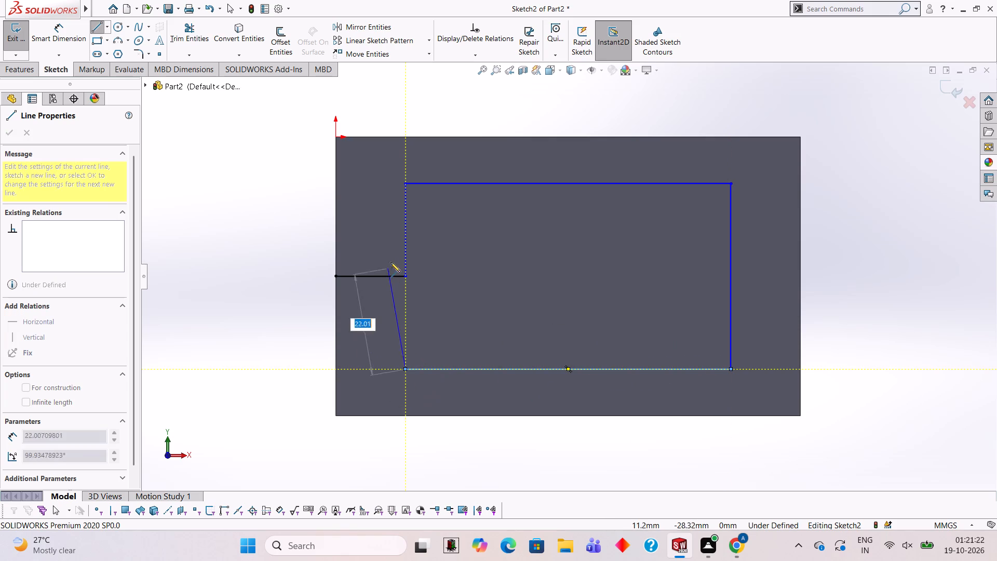
pyautogui.click(405, 278)
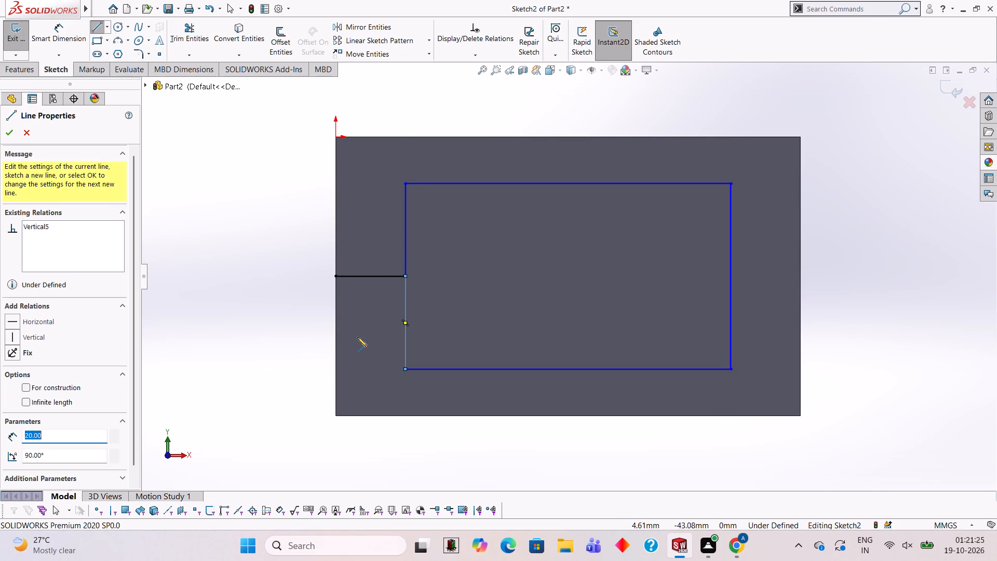
pyautogui.press('Escape')
pyautogui.press('Escape')
# Trim away the 15 mm horizontal line between the block's edge and the rectangle.
pyautogui.click(186, 43)
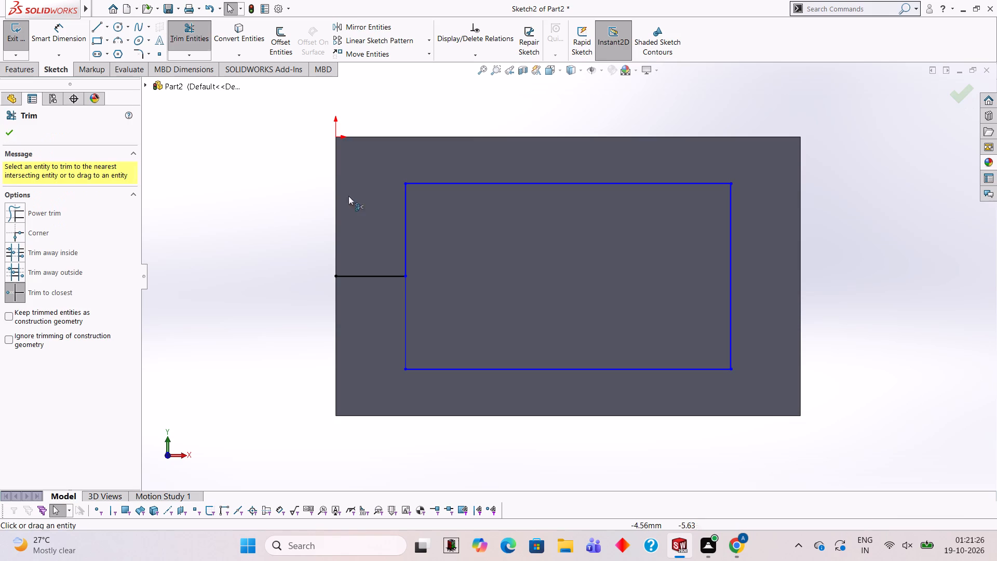
pyautogui.click(372, 279)
# Dimension the inner rectangle's top edge as 70 mm and its right edge as 40 mm.
pyautogui.click(52, 34)
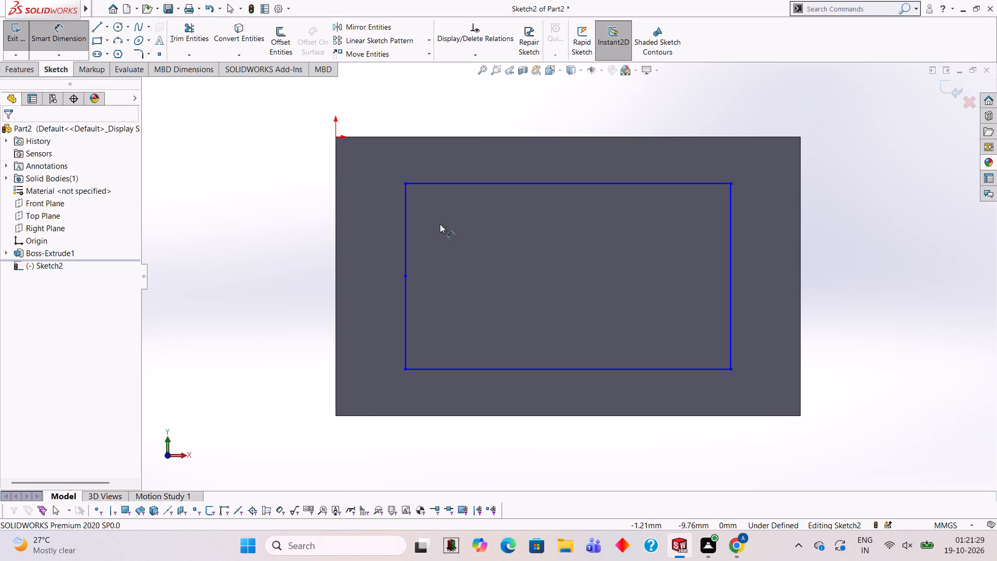
pyautogui.click(527, 185)
pyautogui.click(534, 113)
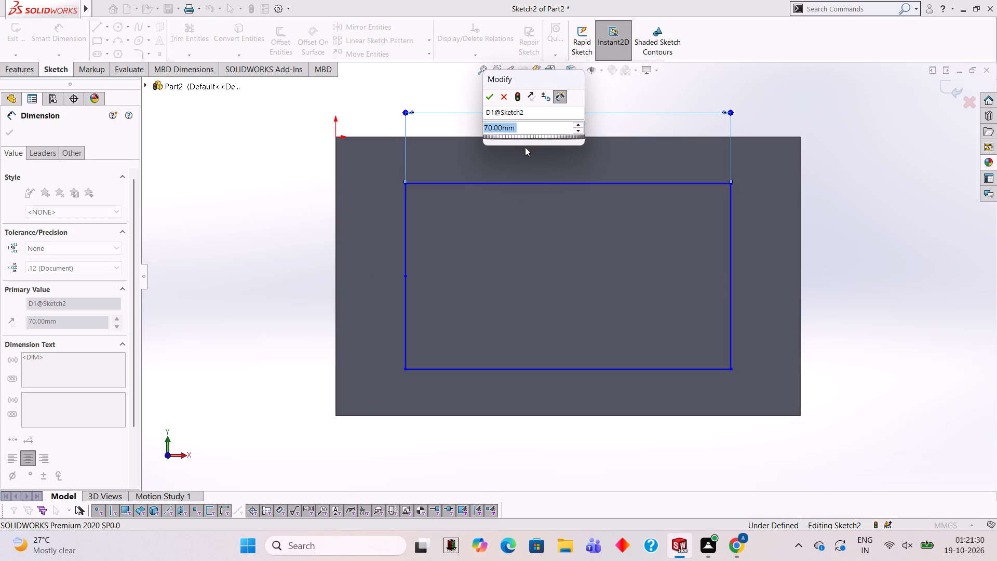
pyautogui.click(491, 95)
pyautogui.click(606, 132)
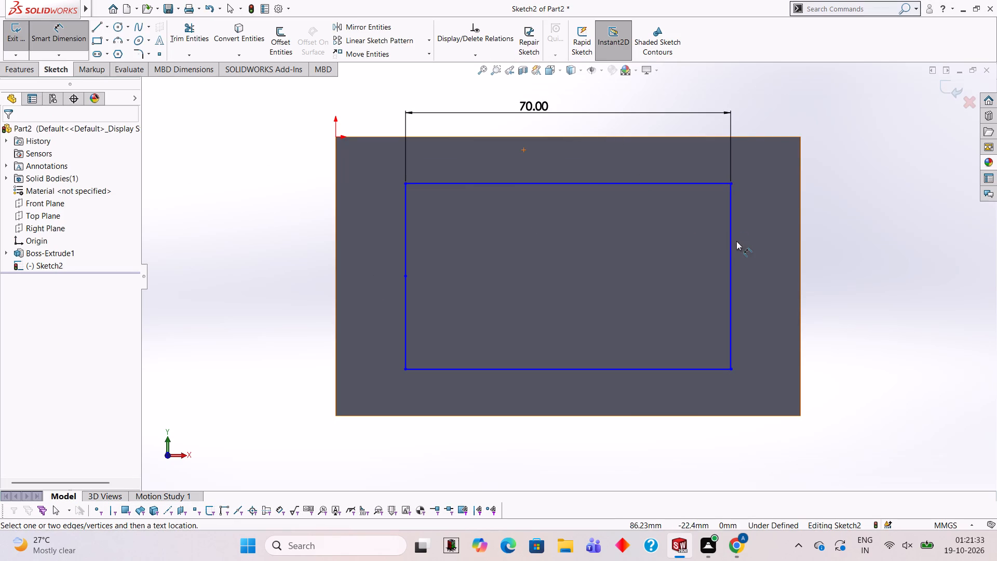
pyautogui.click(730, 240)
pyautogui.click(814, 236)
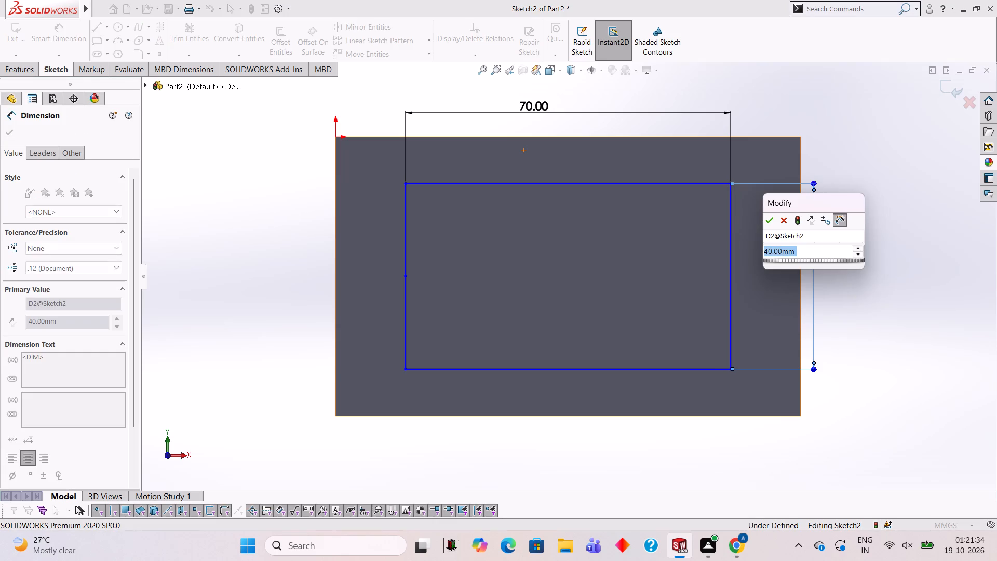
pyautogui.click(773, 220)
pyautogui.click(831, 129)
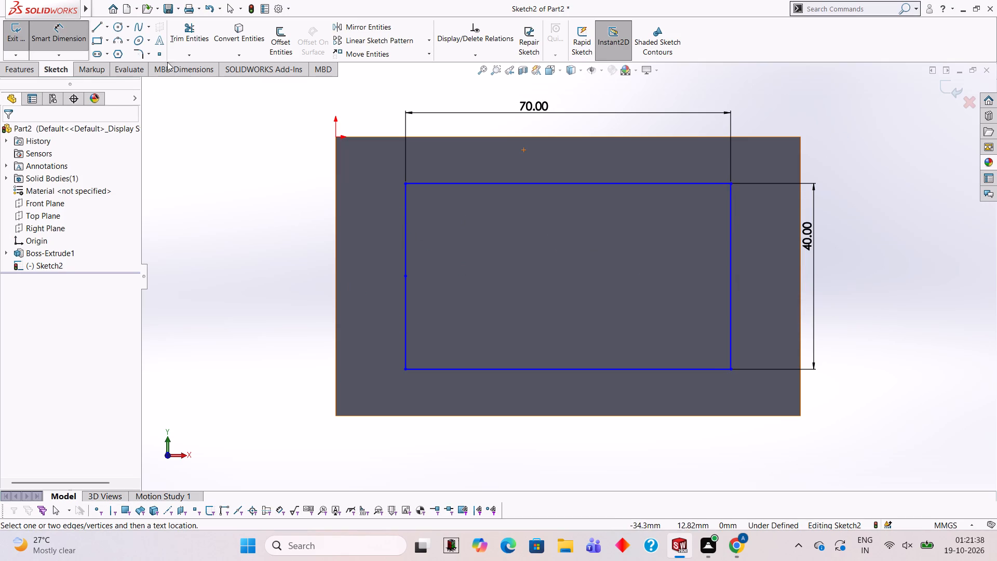
# Trim both halves of the rectangle's left side and redraw it as a single 40 mm vertical line.
pyautogui.click(178, 39)
pyautogui.click(406, 241)
pyautogui.click(406, 311)
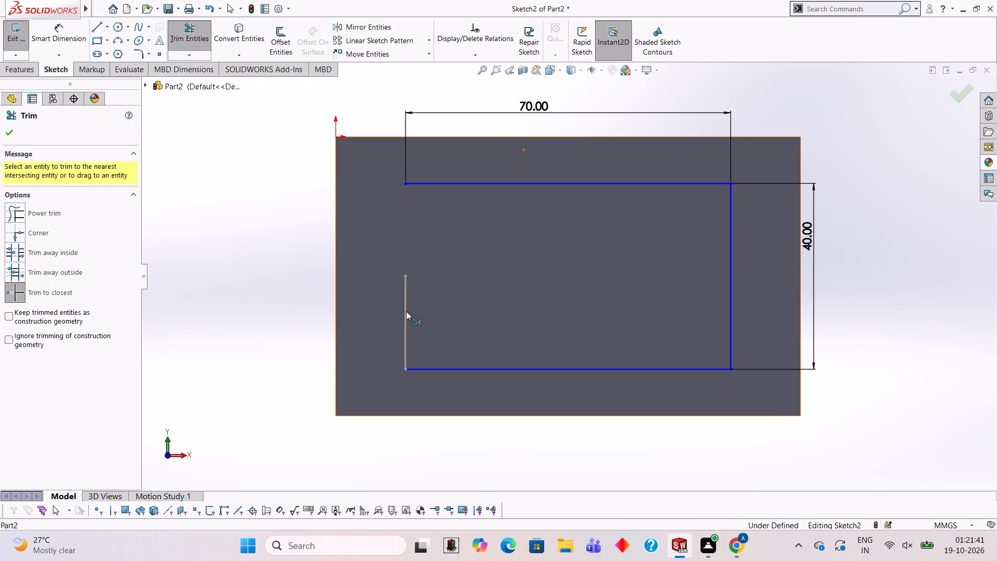
pyautogui.click(98, 27)
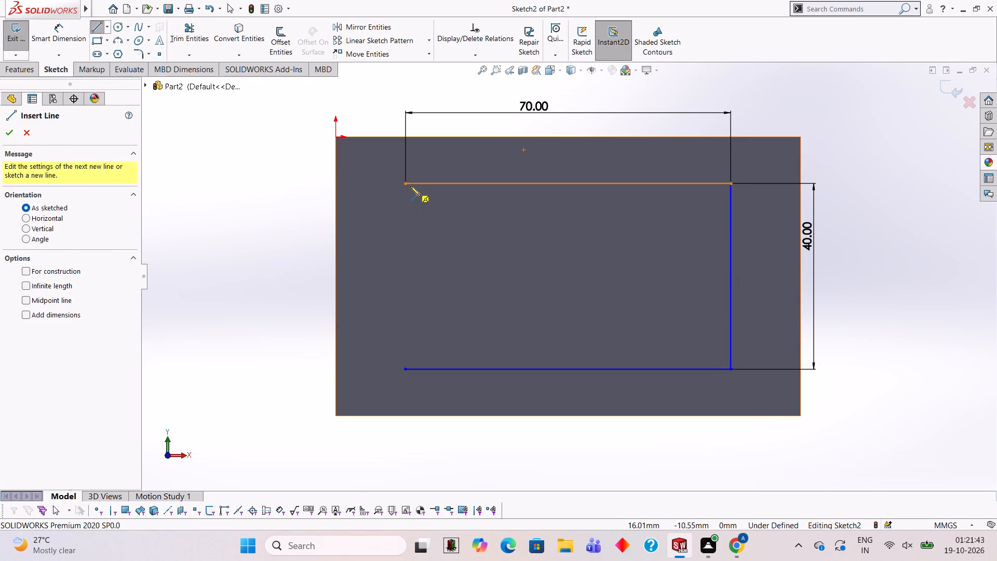
pyautogui.click(404, 183)
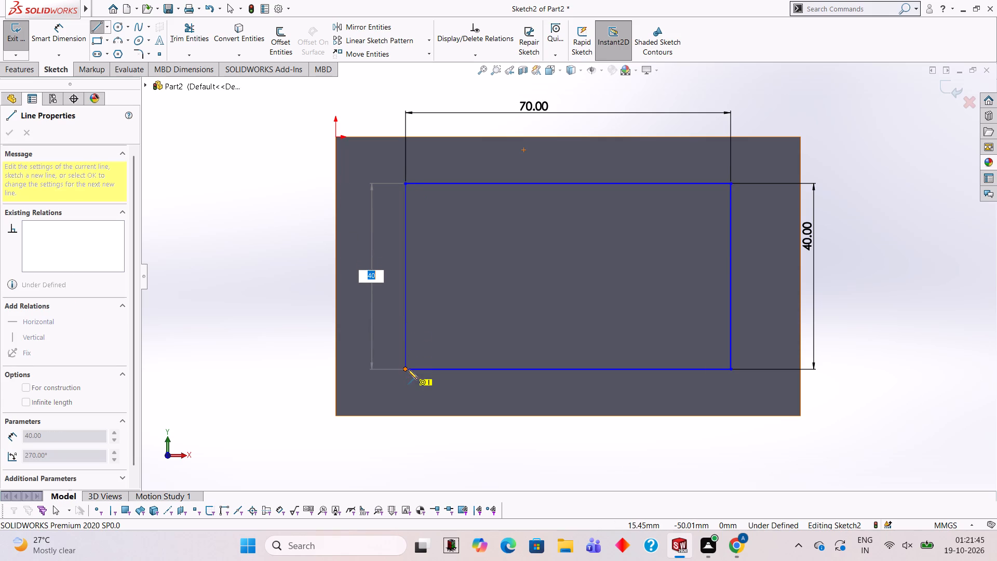
pyautogui.click(403, 369)
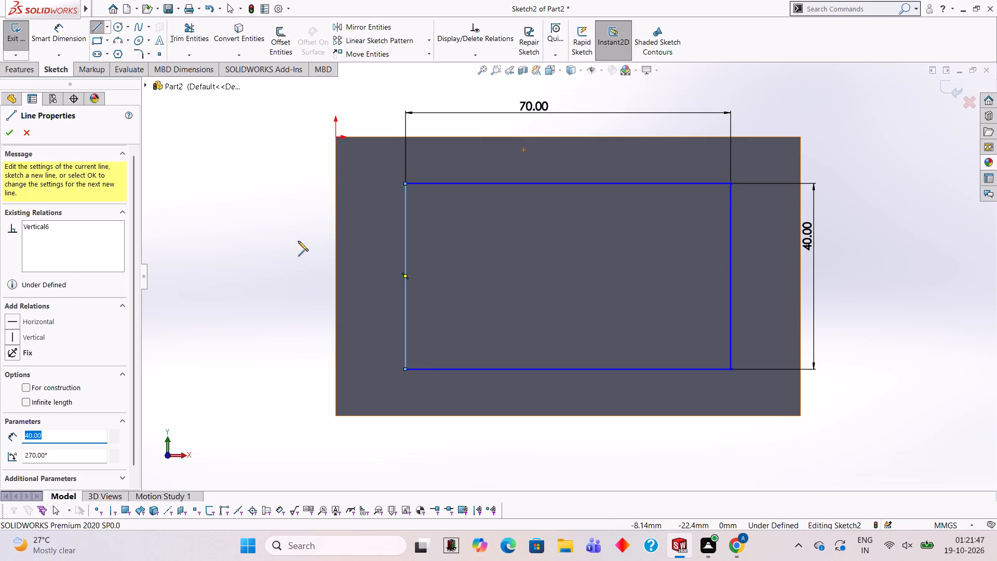
pyautogui.press('Escape')
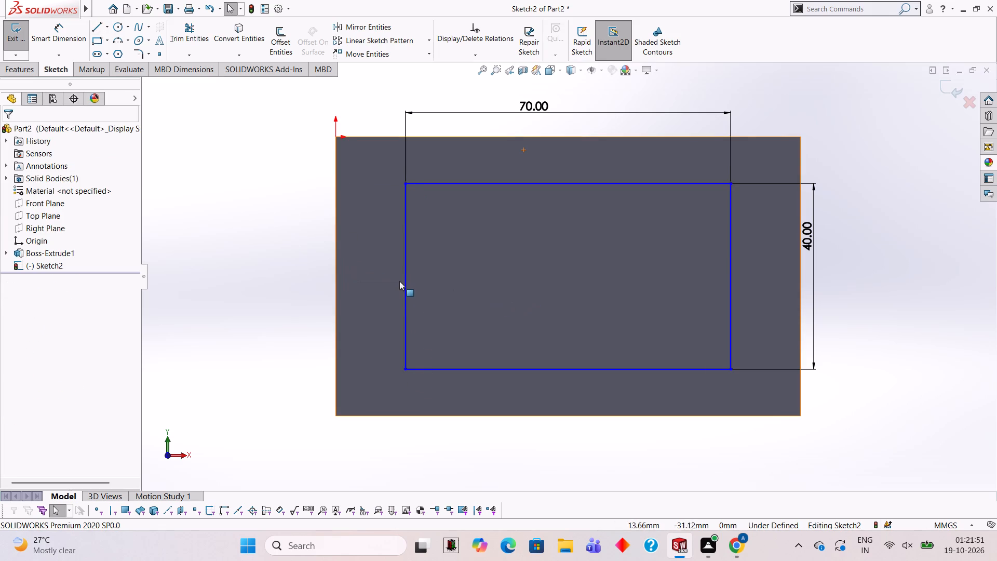
# Extrude the 70 × 40 mm rectangle from the front face as a merged boss with a blind depth of 30 mm.
pyautogui.click(30, 64)
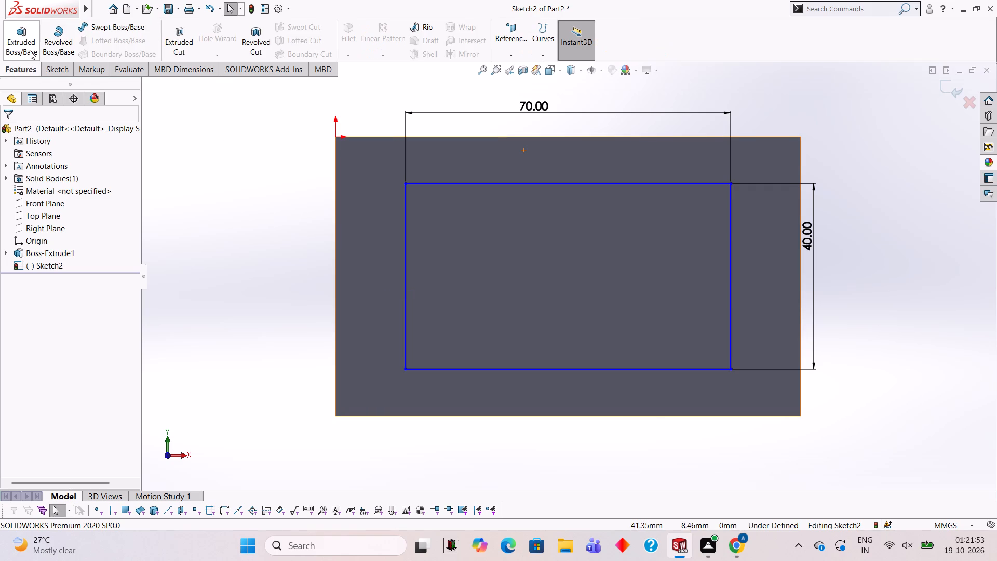
pyautogui.click(30, 50)
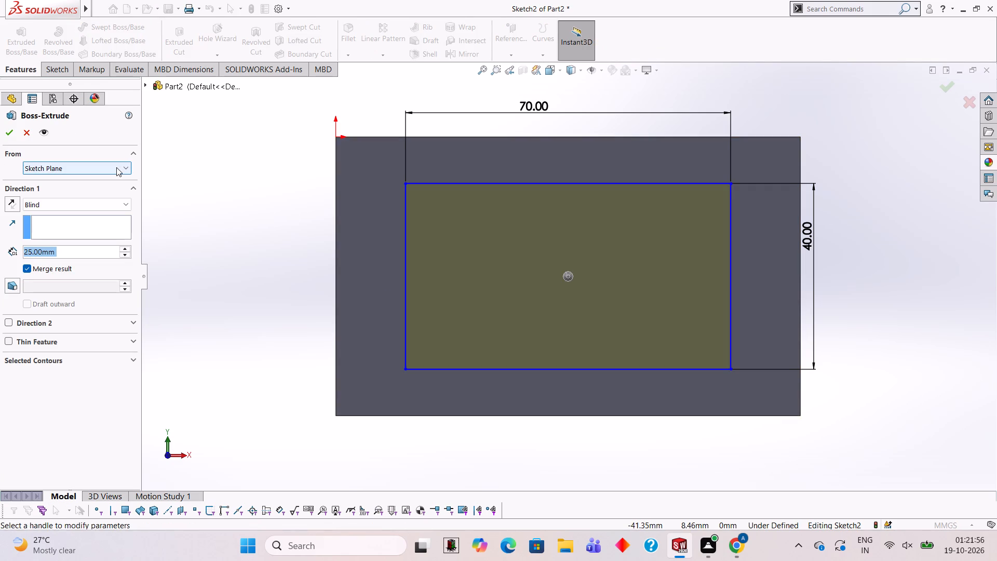
pyautogui.write('30')
pyautogui.press('Return')
pyautogui.moveTo(496, 314); pyautogui.dragTo(503, 258, button='middle')
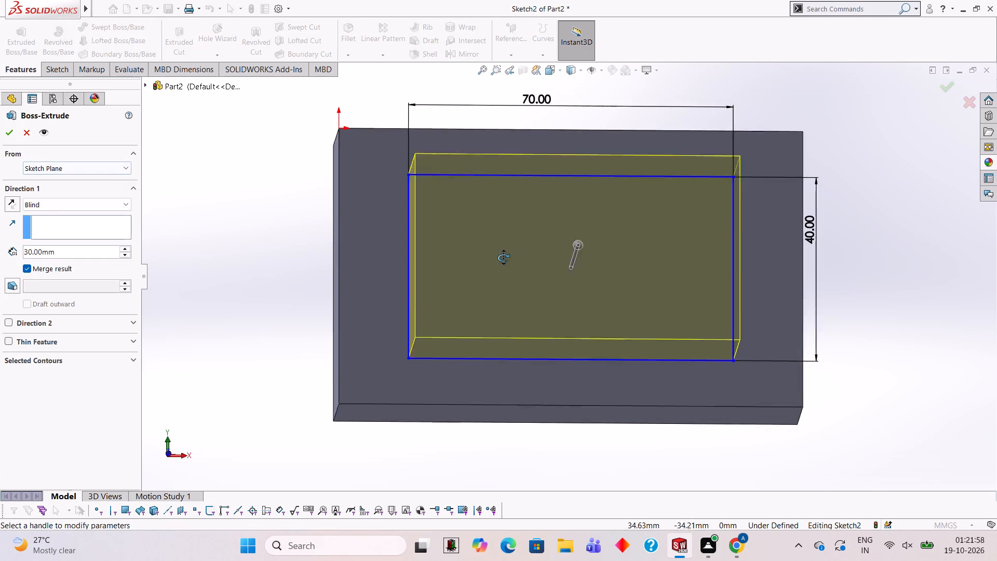
pyautogui.moveTo(503, 258); pyautogui.dragTo(513, 159, button='middle')
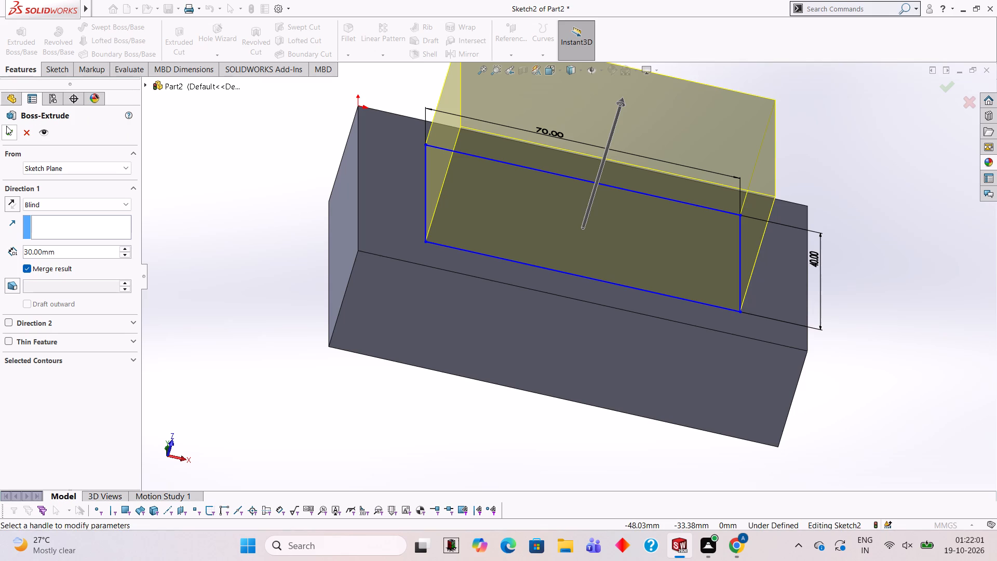
pyautogui.click(6, 127)
pyautogui.click(246, 202)
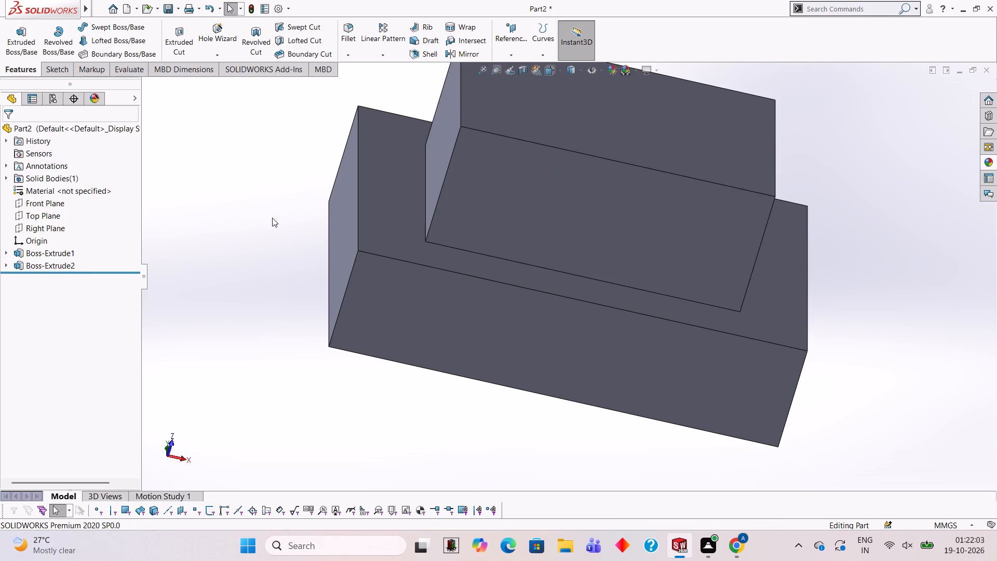
# Examine the stepped block with its new front boss from several angles.
pyautogui.scroll(2, 287, 221)
pyautogui.scroll(2, 429, 276)
pyautogui.moveTo(435, 277); pyautogui.dragTo(418, 323, button='middle')
pyautogui.scroll(-1, 387, 273)
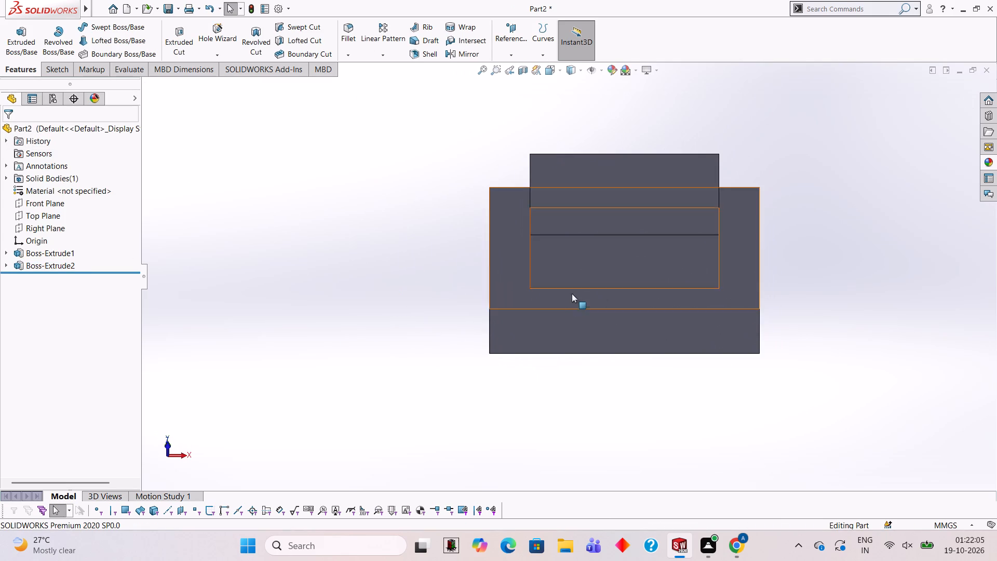
pyautogui.scroll(2, 583, 282)
pyautogui.scroll(-2, 583, 275)
pyautogui.middleClick(585, 276)
pyautogui.click(830, 177)
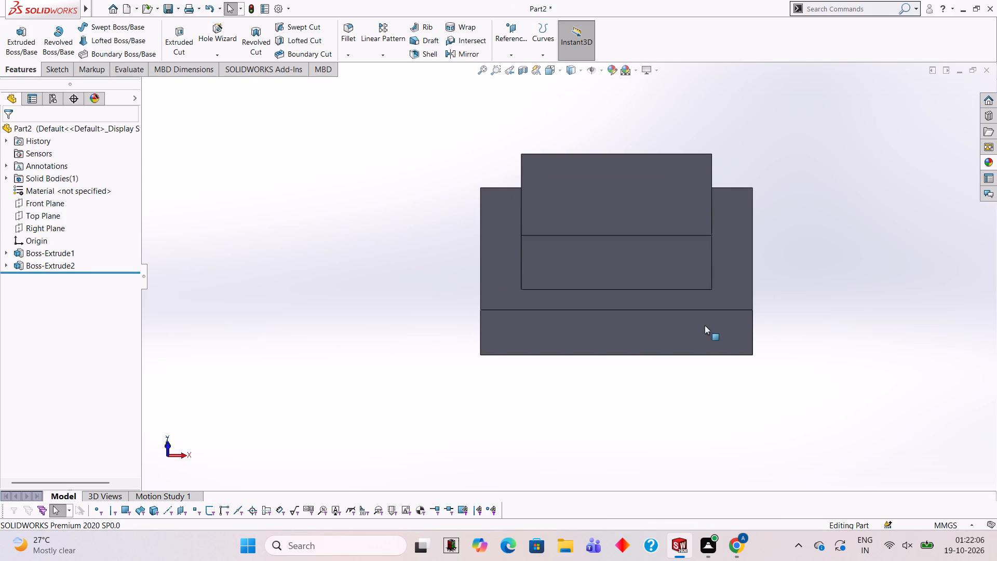
pyautogui.moveTo(705, 325); pyautogui.dragTo(708, 222, button='middle')
pyautogui.moveTo(804, 282); pyautogui.dragTo(811, 436, button='middle')
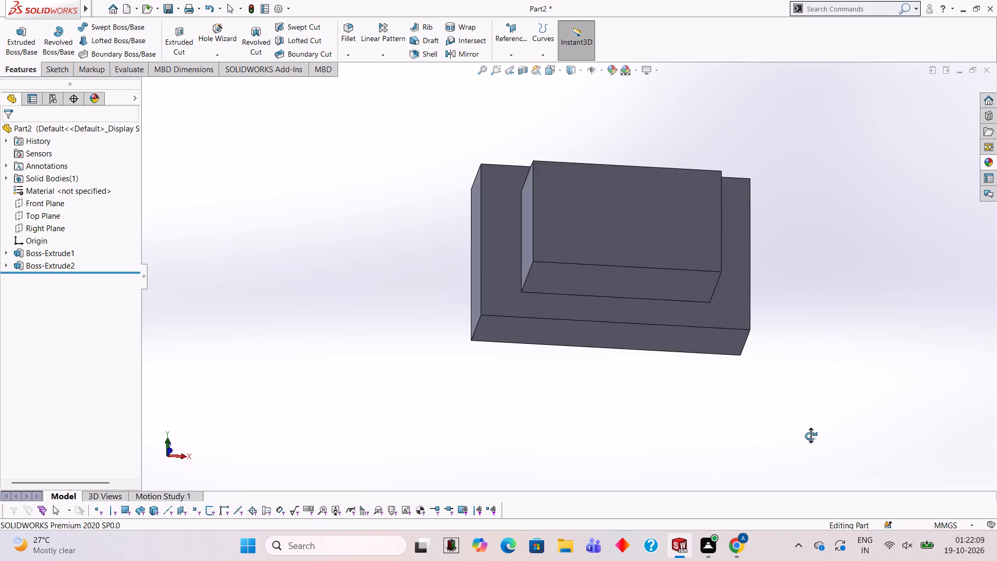
pyautogui.moveTo(811, 436); pyautogui.dragTo(853, 426, button='middle')
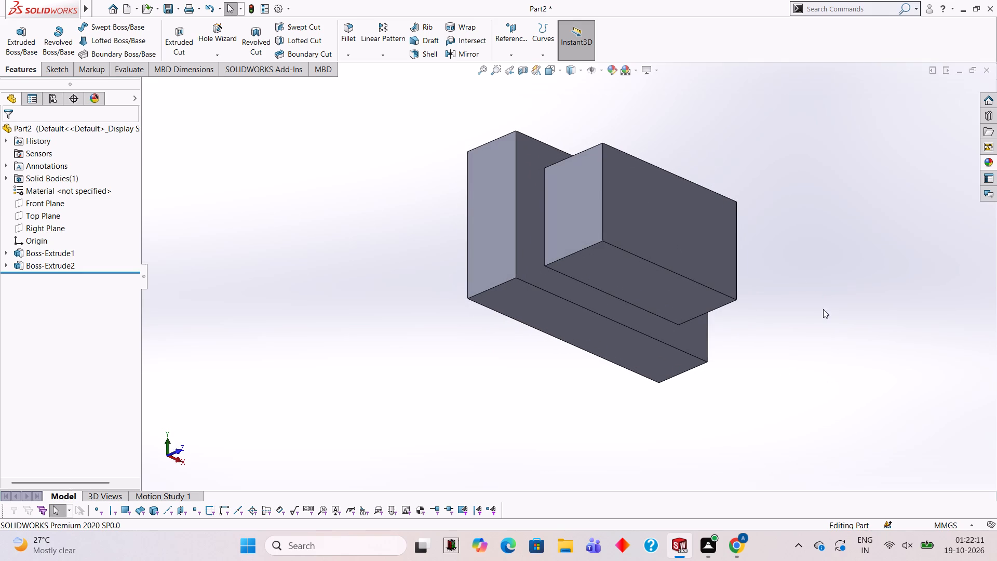
pyautogui.moveTo(817, 291); pyautogui.dragTo(788, 294, button='middle')
pyautogui.scroll(-1, 792, 295)
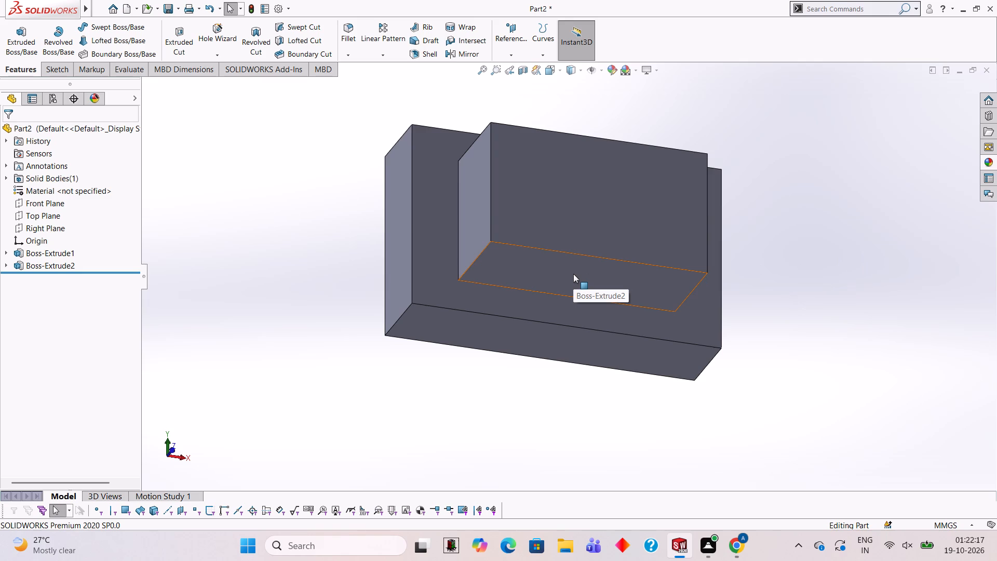
# On the block's front face, sketch a 10 mm line up from the left edge's midpoint, 15 mm across to the boss and 20 mm down.
pyautogui.moveTo(543, 194); pyautogui.dragTo(542, 225, button='middle')
pyautogui.click(429, 225)
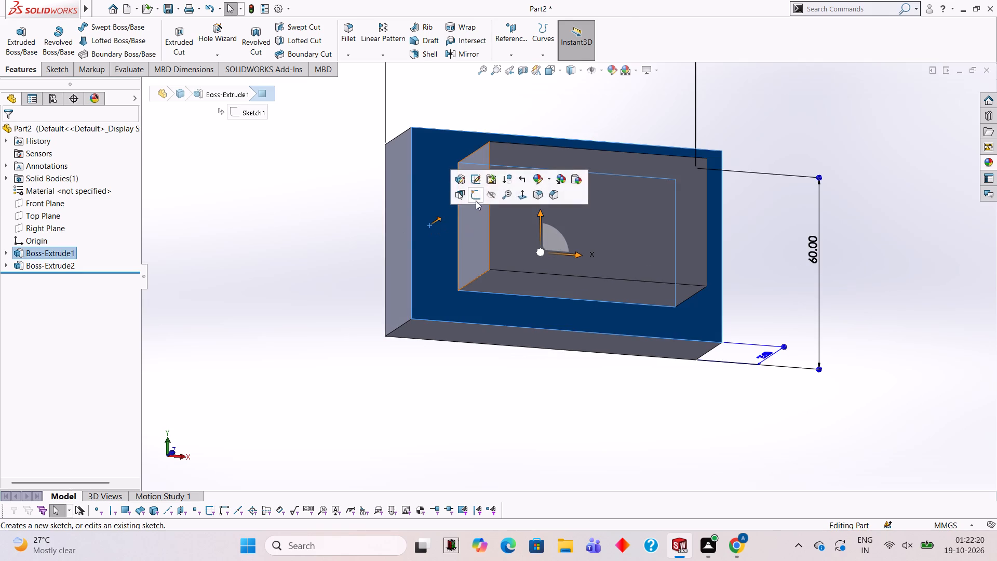
pyautogui.click(475, 199)
pyautogui.hotkey('ctrl', '8')
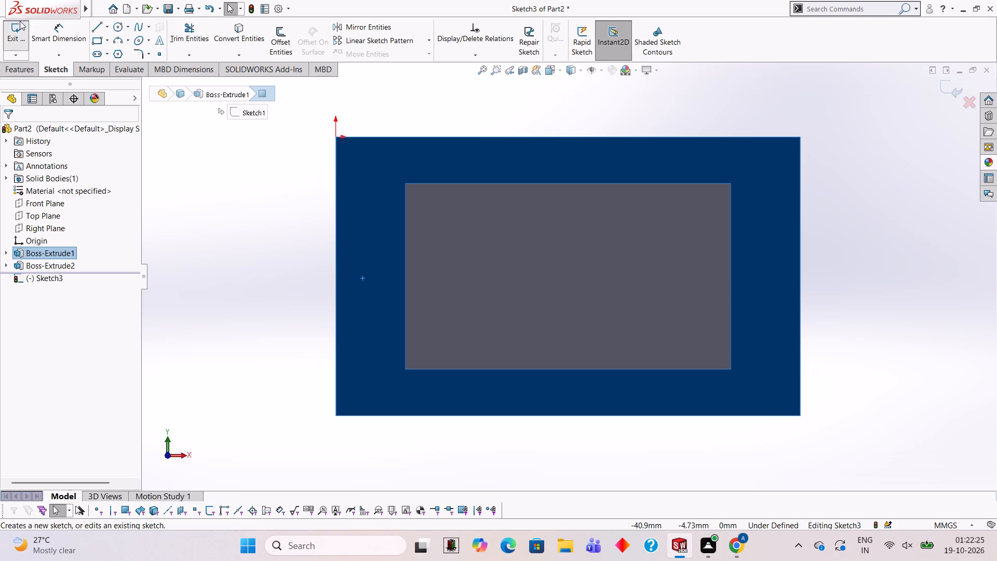
pyautogui.click(89, 29)
pyautogui.click(93, 29)
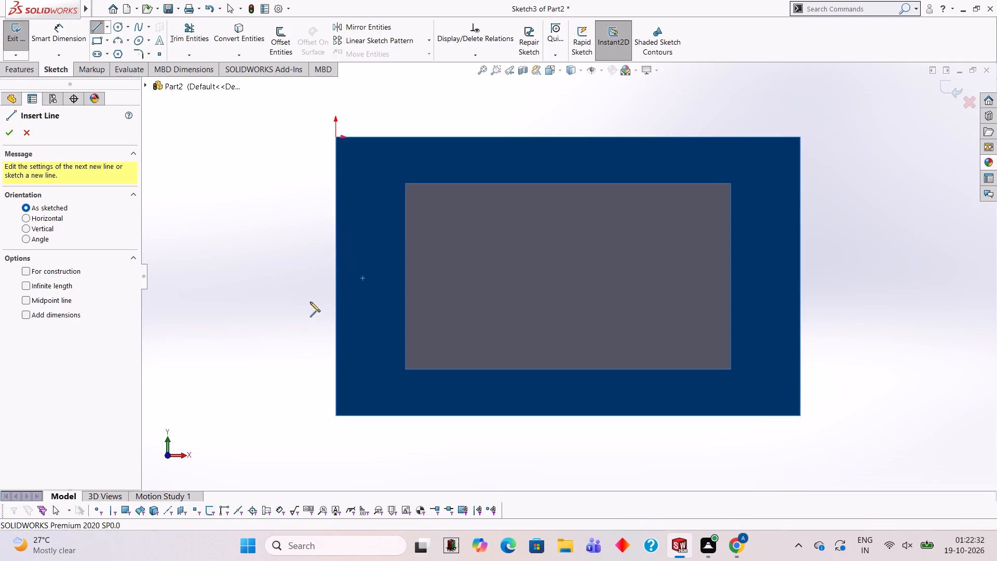
pyautogui.click(334, 274)
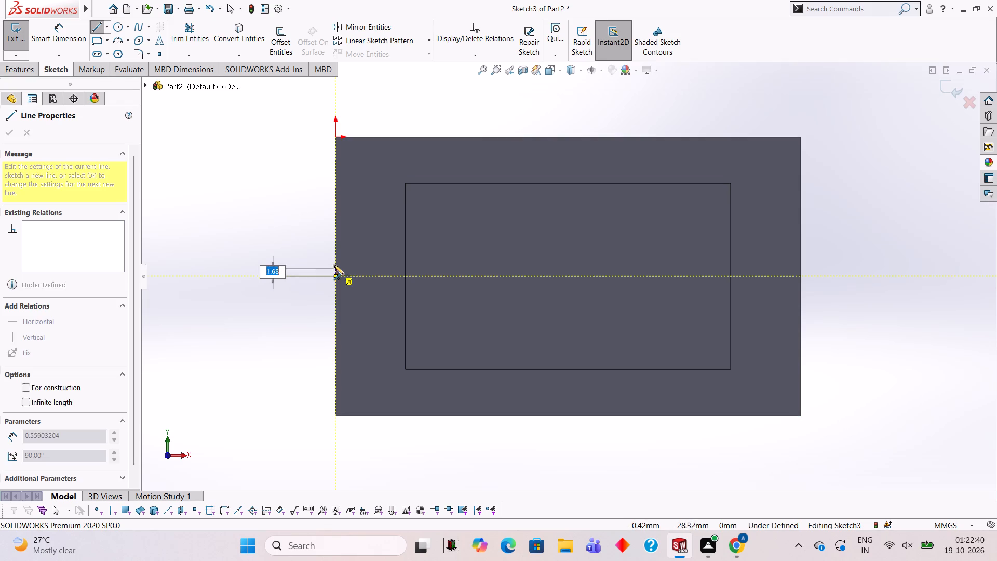
pyautogui.write('10')
pyautogui.press('Return')
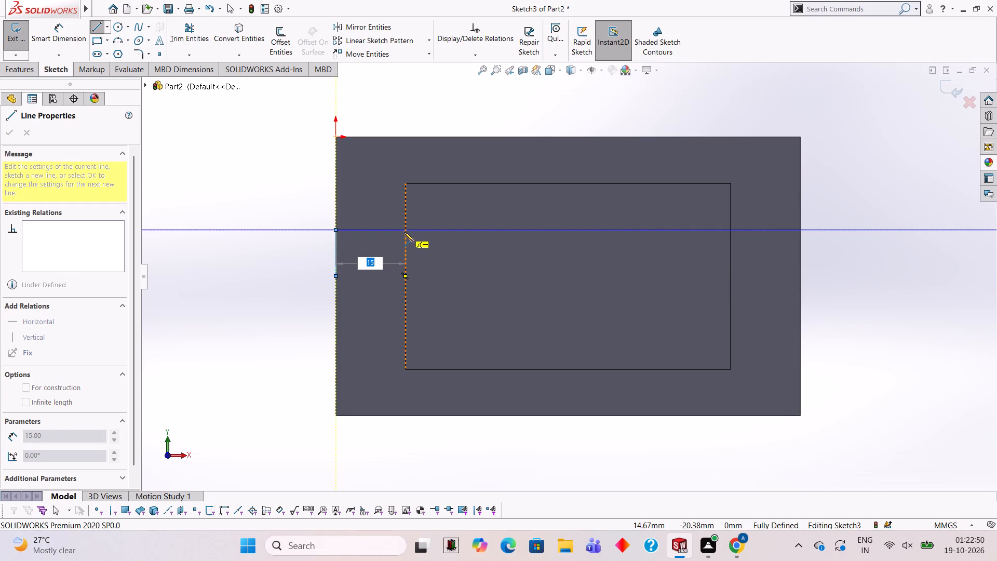
pyautogui.press('1')
pyautogui.press('5')
pyautogui.press('Return')
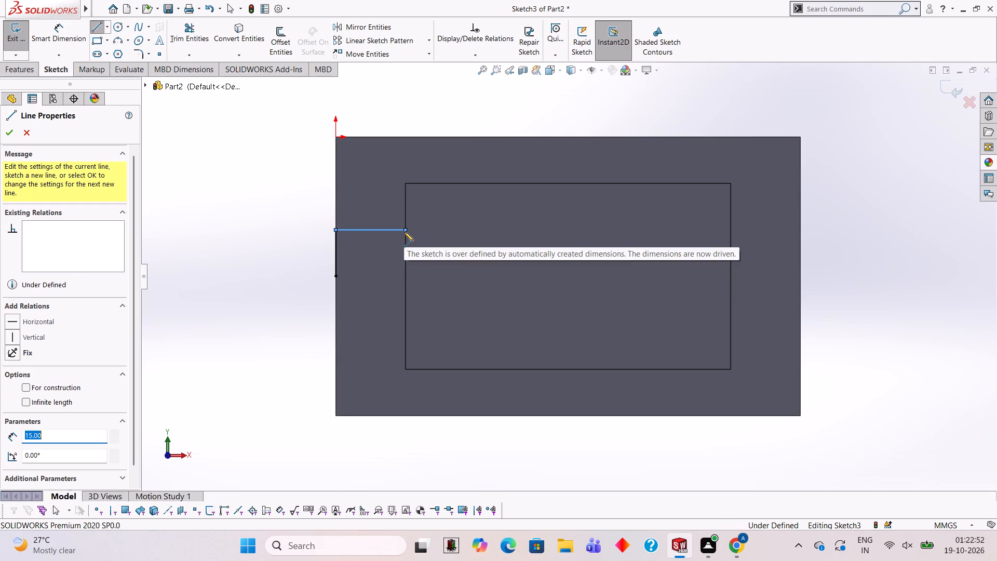
pyautogui.write('20')
pyautogui.press('Return')
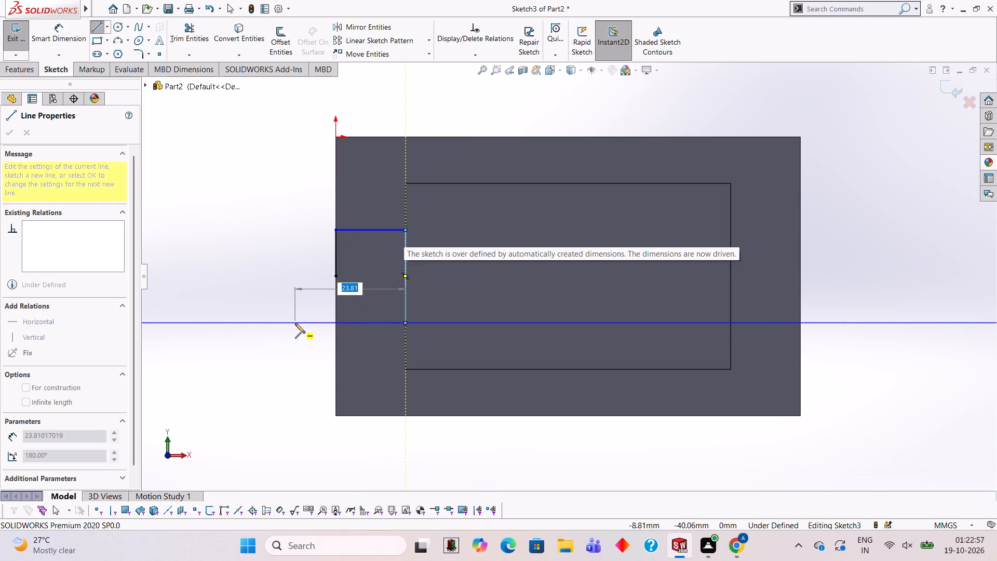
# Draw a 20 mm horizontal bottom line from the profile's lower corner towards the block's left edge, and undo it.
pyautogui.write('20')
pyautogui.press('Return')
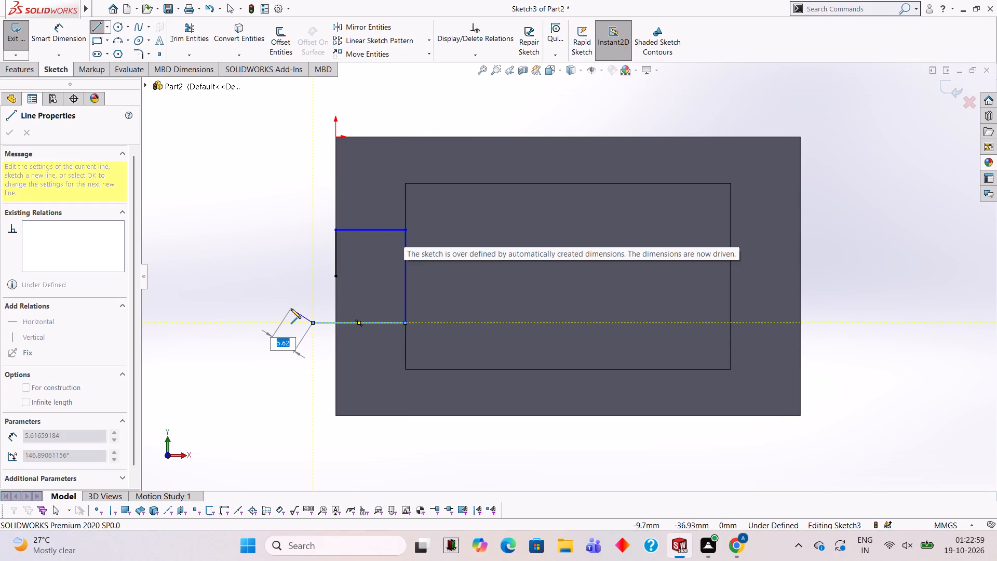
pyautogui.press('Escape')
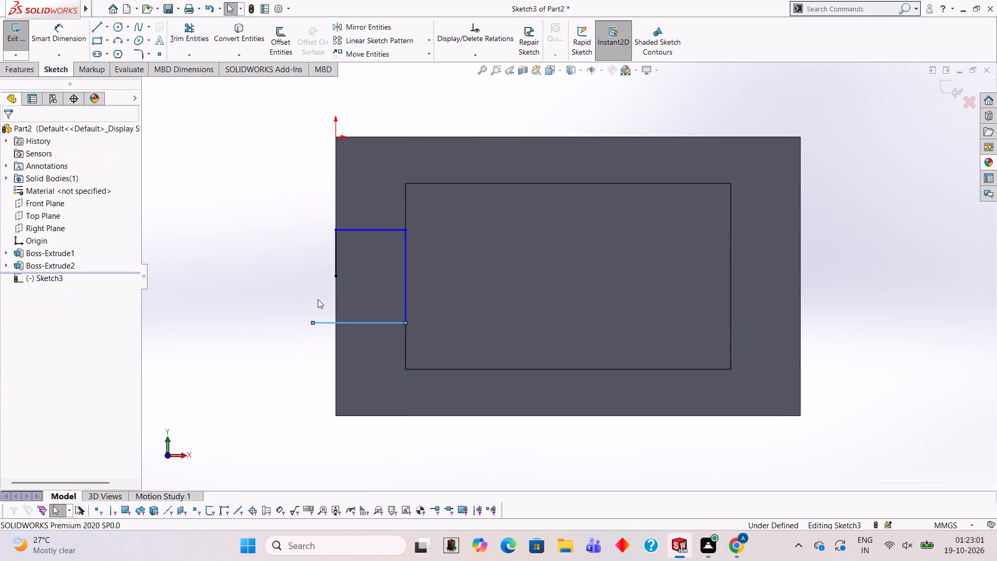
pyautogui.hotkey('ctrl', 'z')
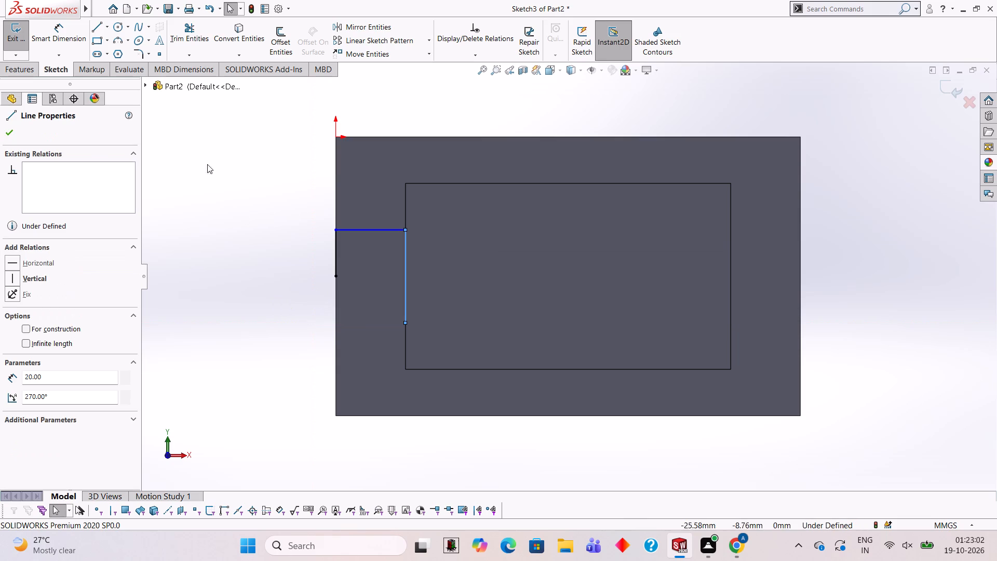
# Draw a 15 mm horizontal bottom line from the profile's lower corner back to the block's left edge.
pyautogui.click(100, 29)
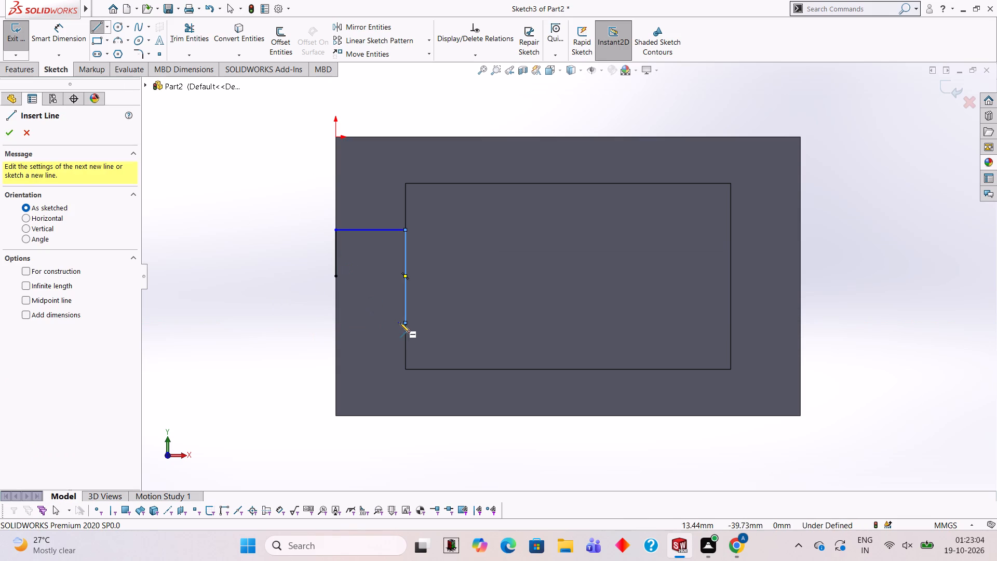
pyautogui.click(405, 324)
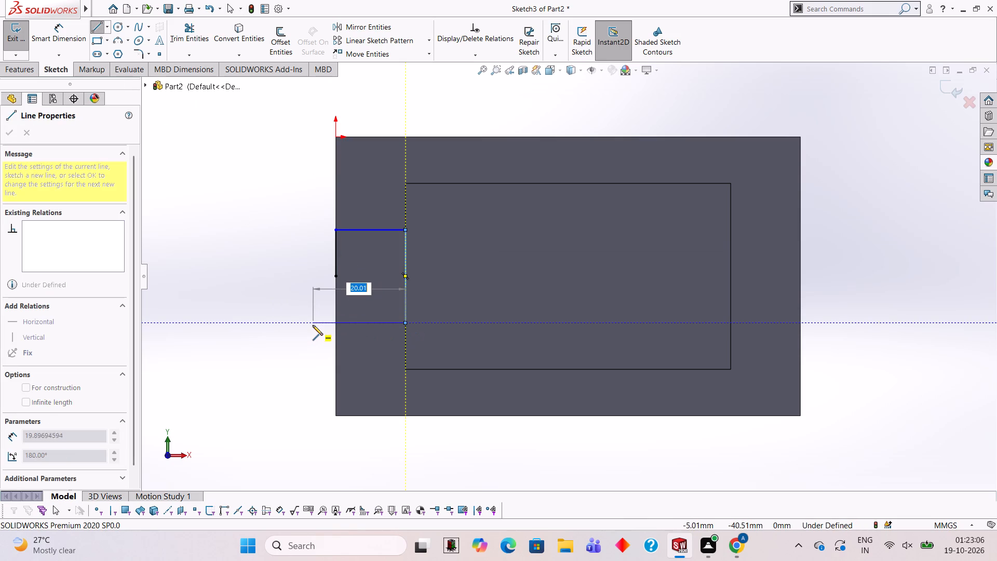
pyautogui.write('15')
pyautogui.press('Return')
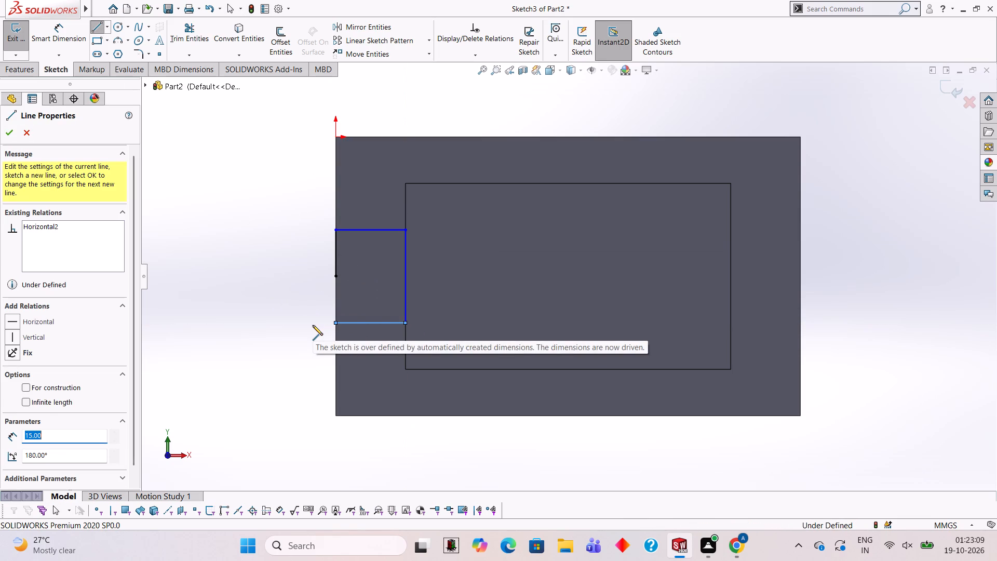
pyautogui.press('Escape')
# Trim the short 10 mm line on the left edge and close the profile with a single 20 mm vertical line.
pyautogui.click(189, 41)
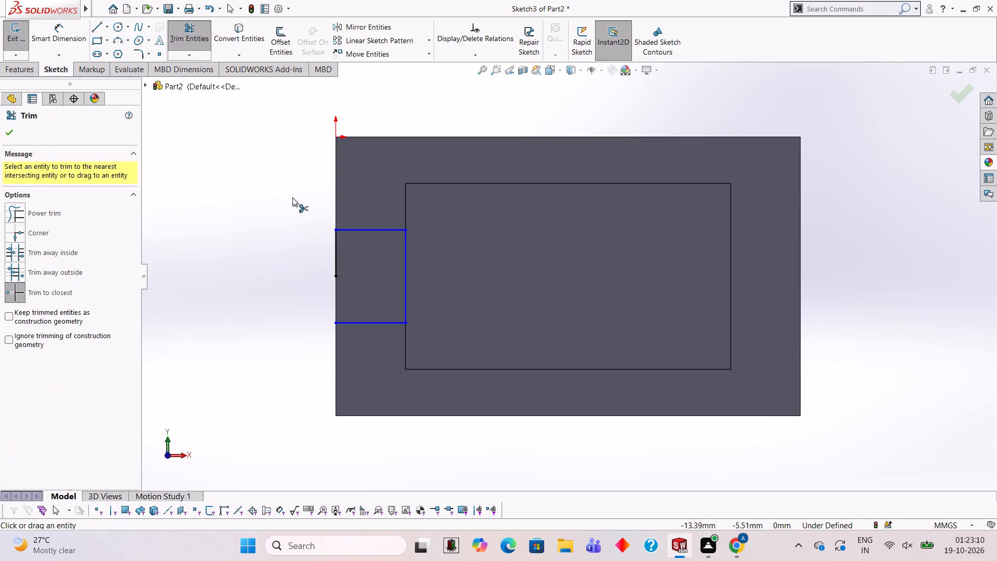
pyautogui.click(334, 268)
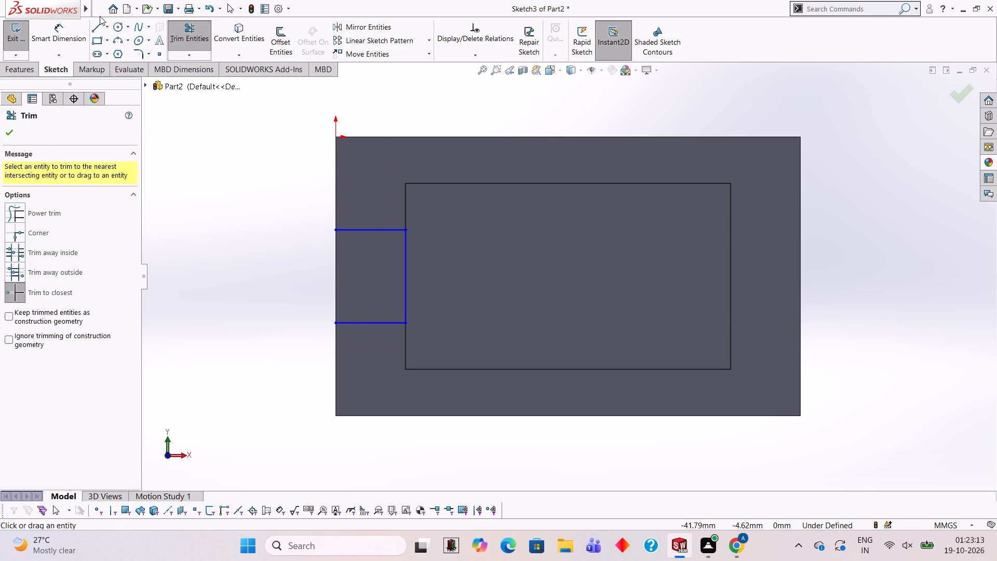
pyautogui.click(99, 26)
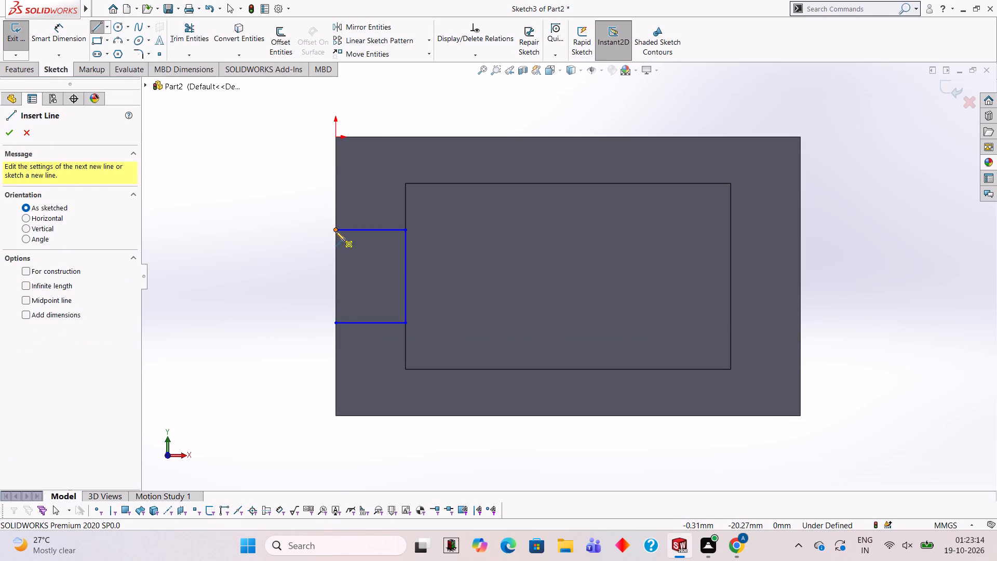
pyautogui.click(334, 230)
pyautogui.click(335, 324)
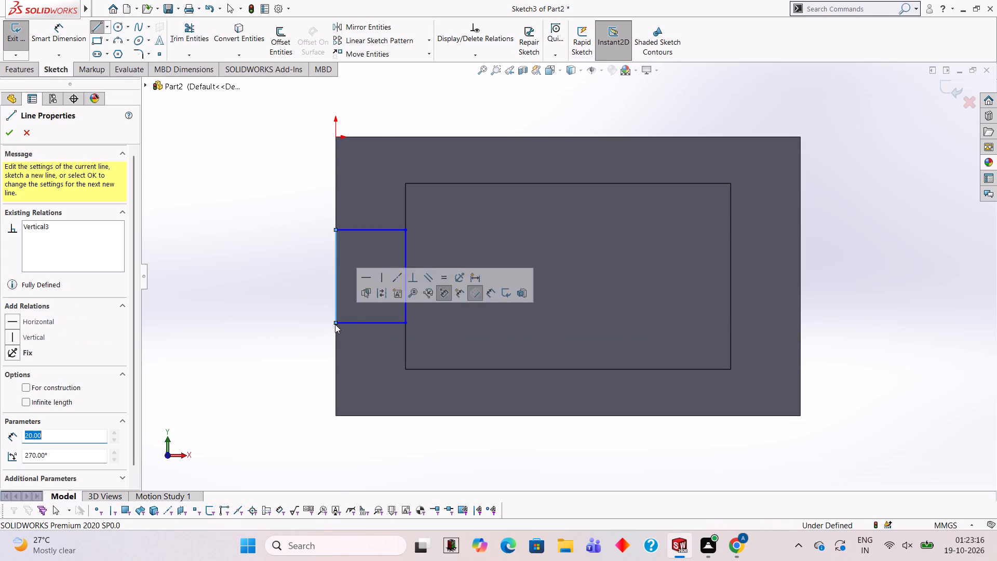
pyautogui.press('Escape')
pyautogui.press('Escape')
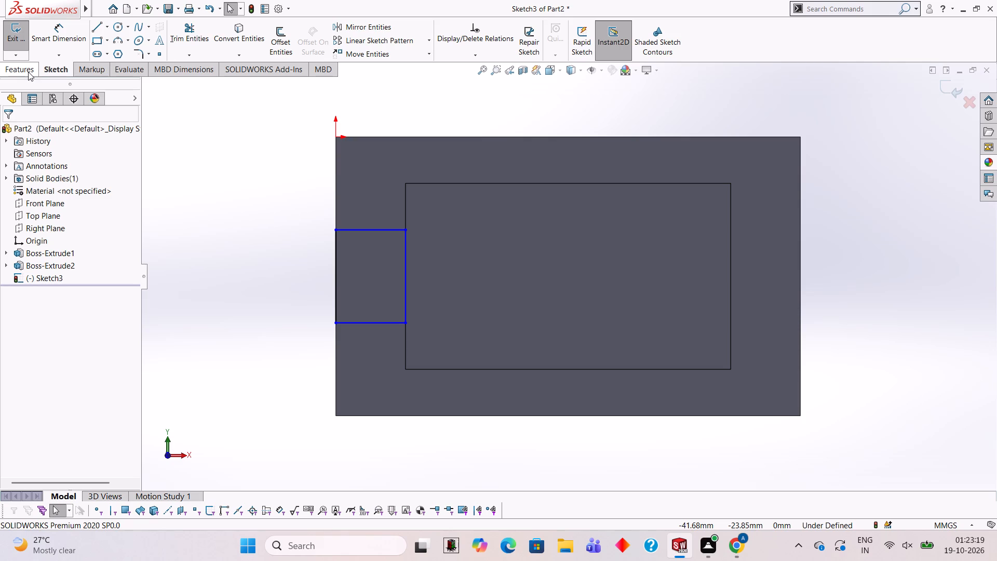
# Dimension the small rectangle's top edge as 15 mm and its right edge as 20 mm.
pyautogui.click(51, 49)
pyautogui.click(368, 227)
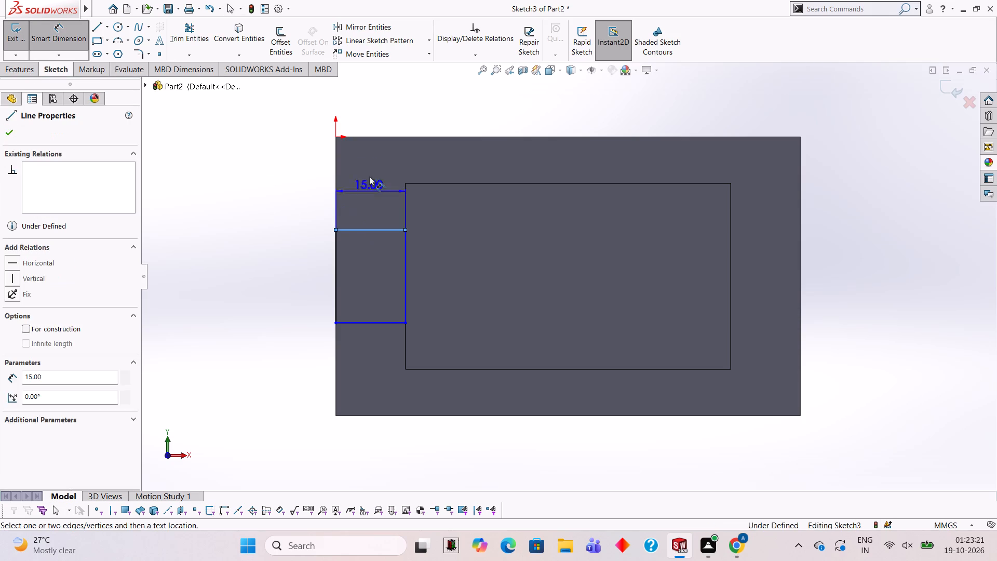
pyautogui.click(369, 159)
pyautogui.click(327, 139)
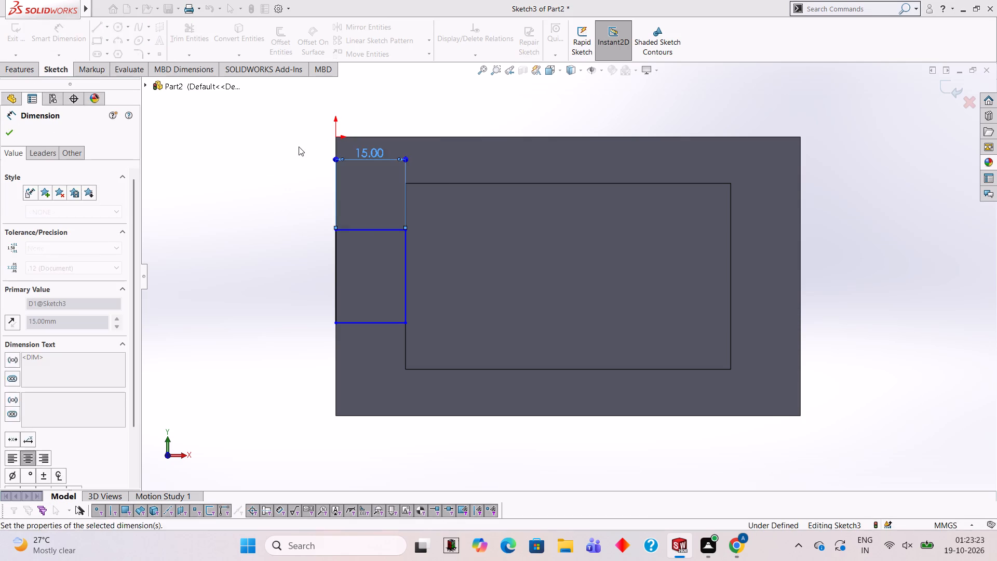
pyautogui.click(299, 146)
pyautogui.click(408, 263)
pyautogui.click(504, 274)
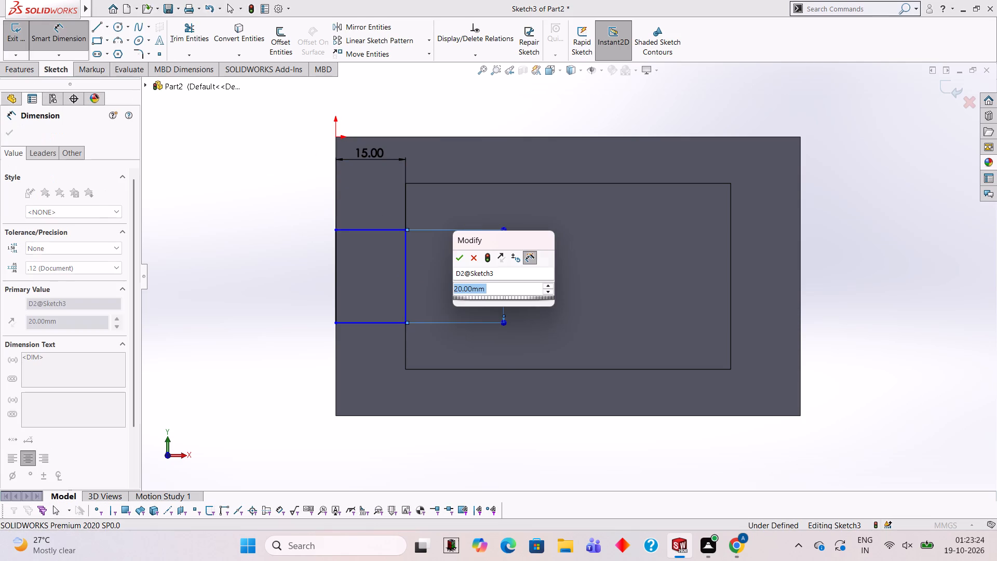
pyautogui.click(457, 258)
pyautogui.click(481, 123)
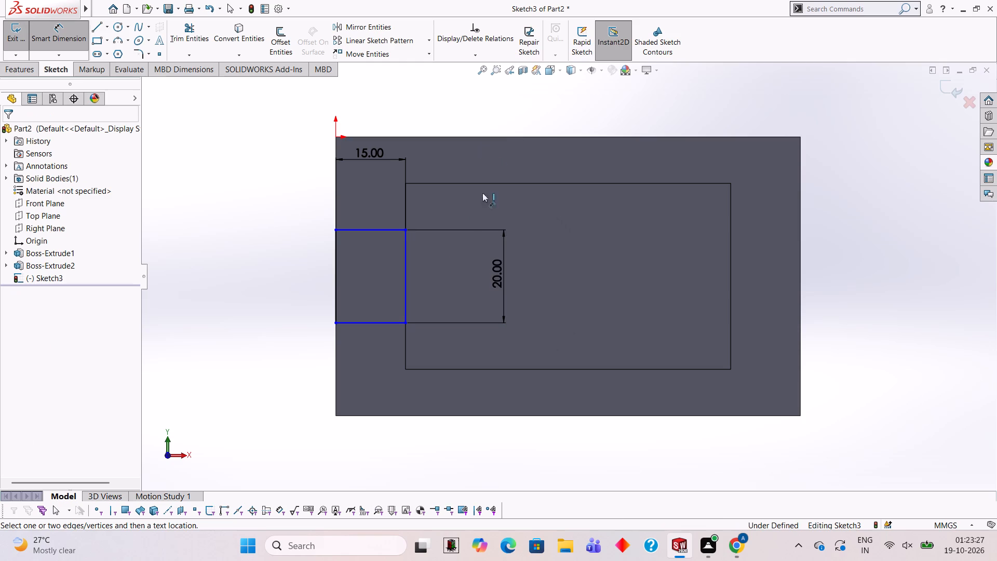
# Cut-extrude the 15 × 20 mm rectangle into the block with a blind depth of 6 mm.
pyautogui.click(6, 65)
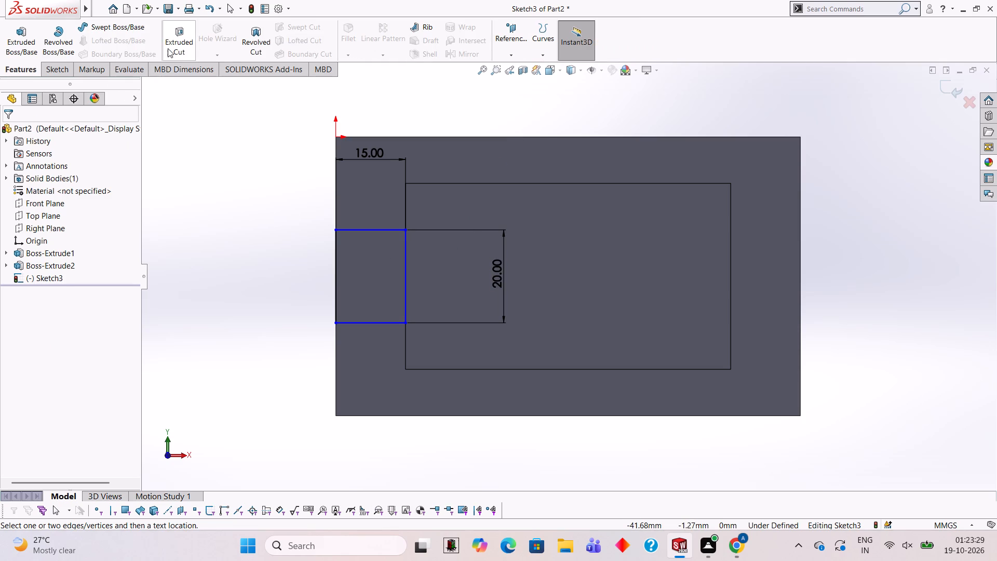
pyautogui.click(168, 48)
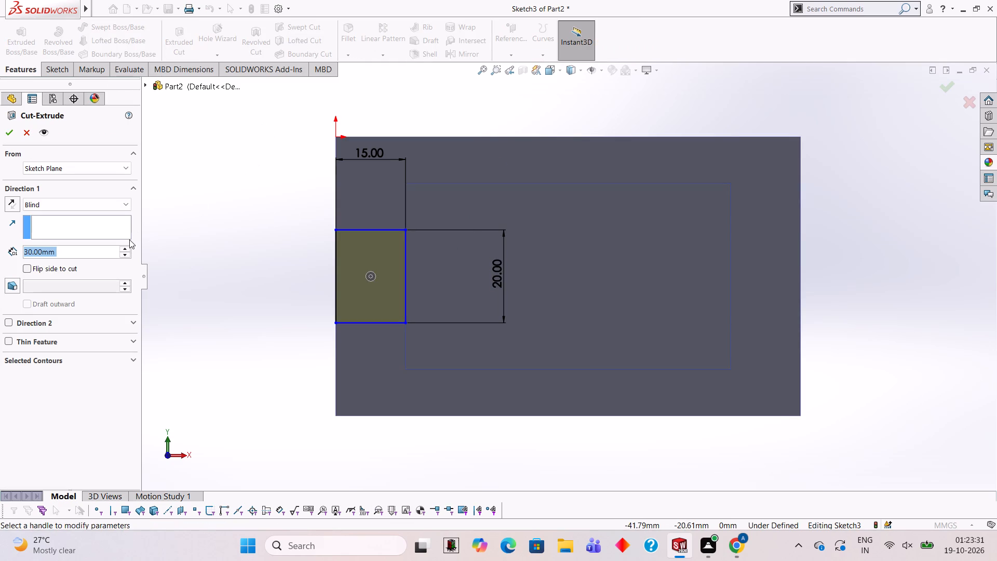
pyautogui.press('6')
pyautogui.press('Return')
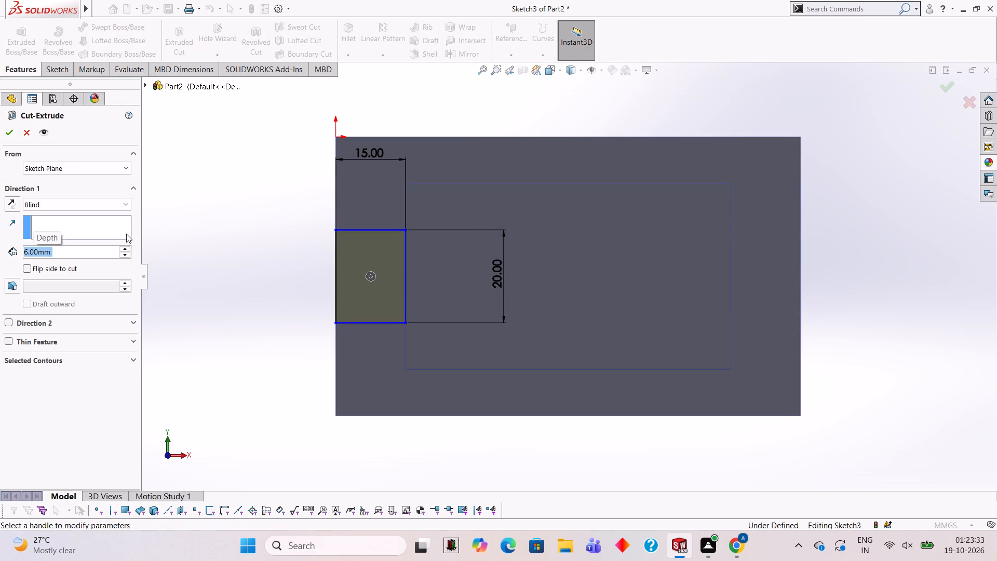
pyautogui.click(8, 134)
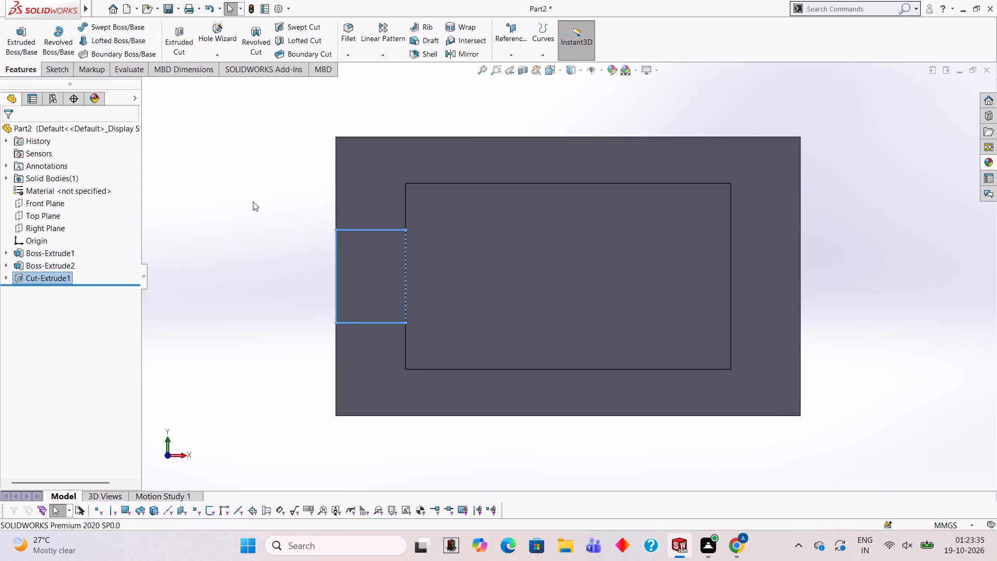
pyautogui.click(245, 202)
# Start a new sketch on the block's front face and view it face-on.
pyautogui.moveTo(354, 242); pyautogui.dragTo(364, 220, button='middle')
pyautogui.moveTo(510, 260); pyautogui.dragTo(491, 255, button='middle')
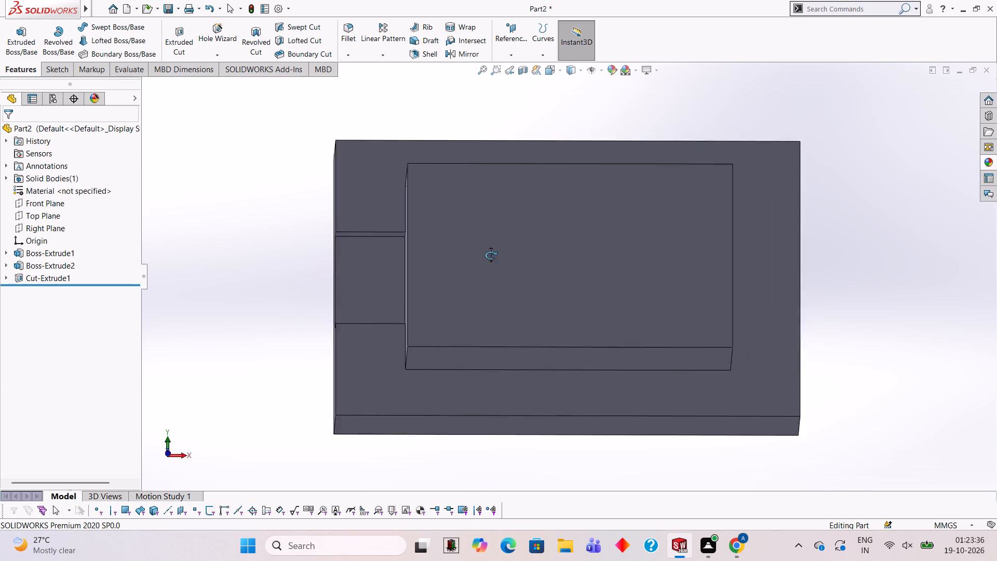
pyautogui.moveTo(491, 255); pyautogui.dragTo(475, 268, button='middle')
pyautogui.moveTo(705, 242); pyautogui.dragTo(738, 262, button='middle')
pyautogui.click(763, 231)
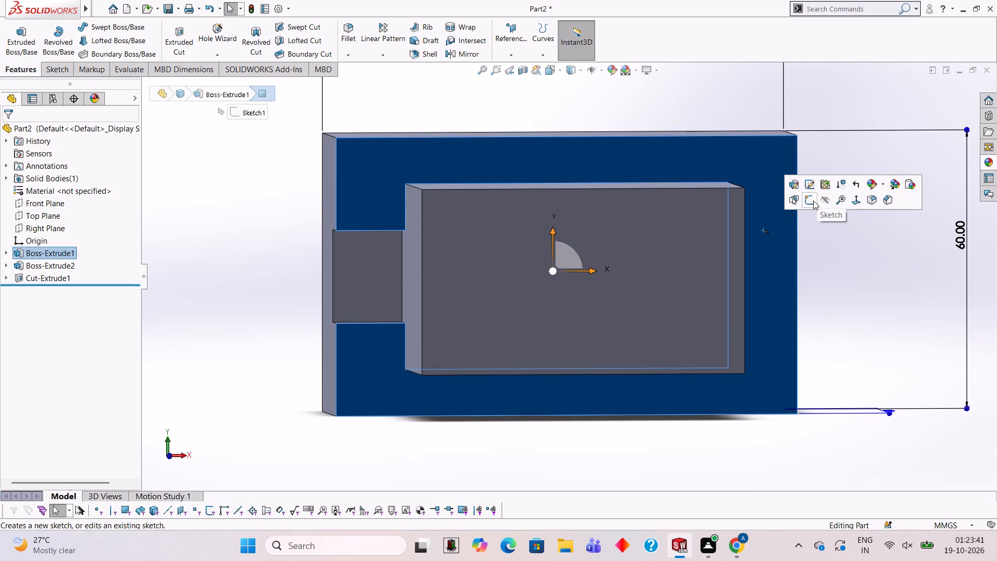
pyautogui.click(812, 201)
pyautogui.hotkey('ctrl', '8')
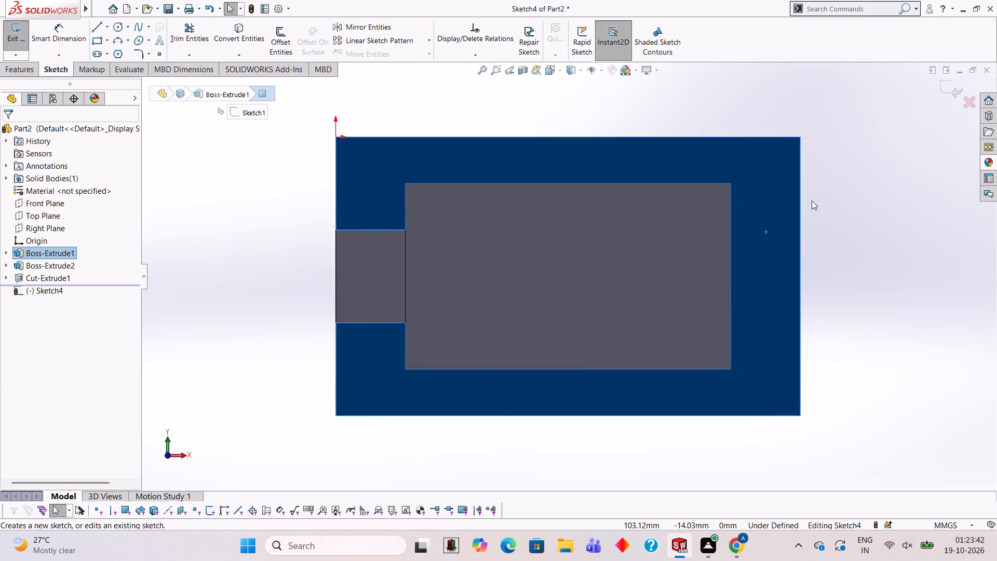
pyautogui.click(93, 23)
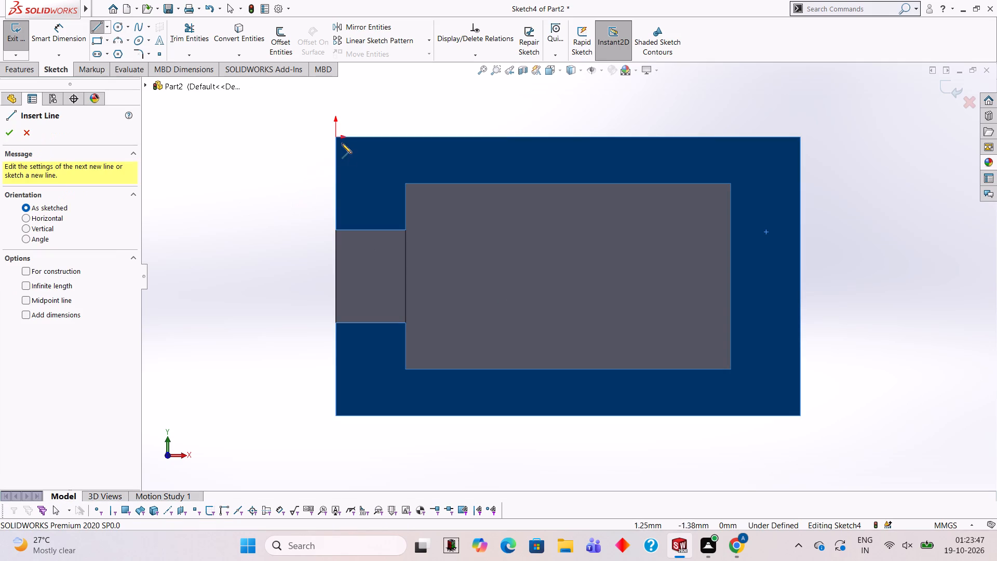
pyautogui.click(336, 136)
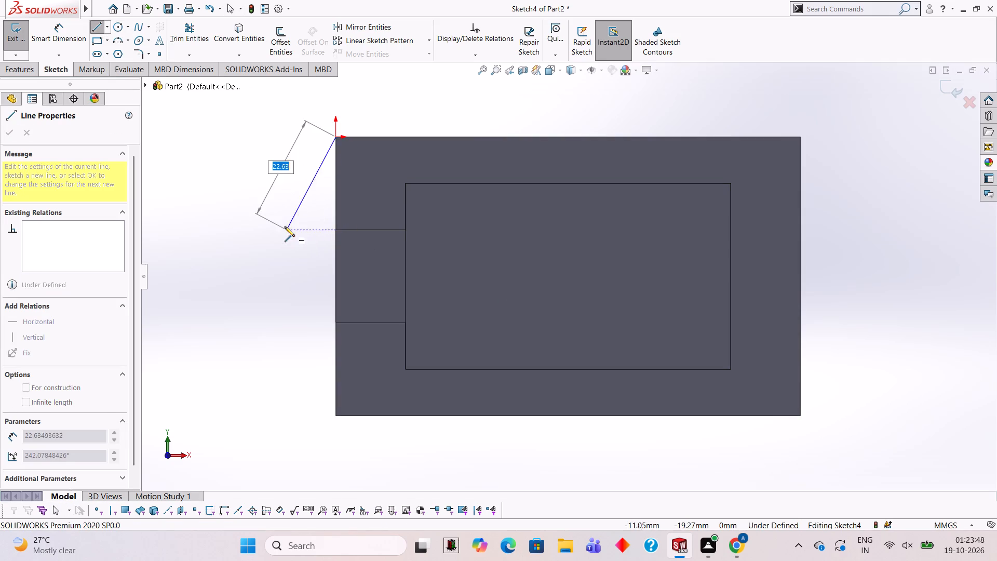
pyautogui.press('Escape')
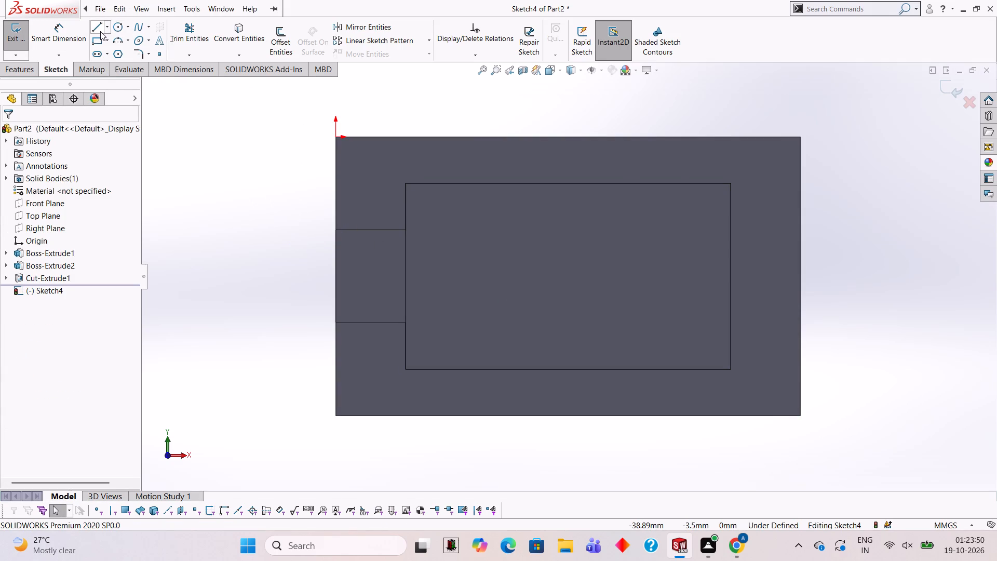
# Sketch connected lines from the right edge's midpoint: 10 mm up, 15 mm left, 20 mm down and 15 mm right.
pyautogui.click(100, 31)
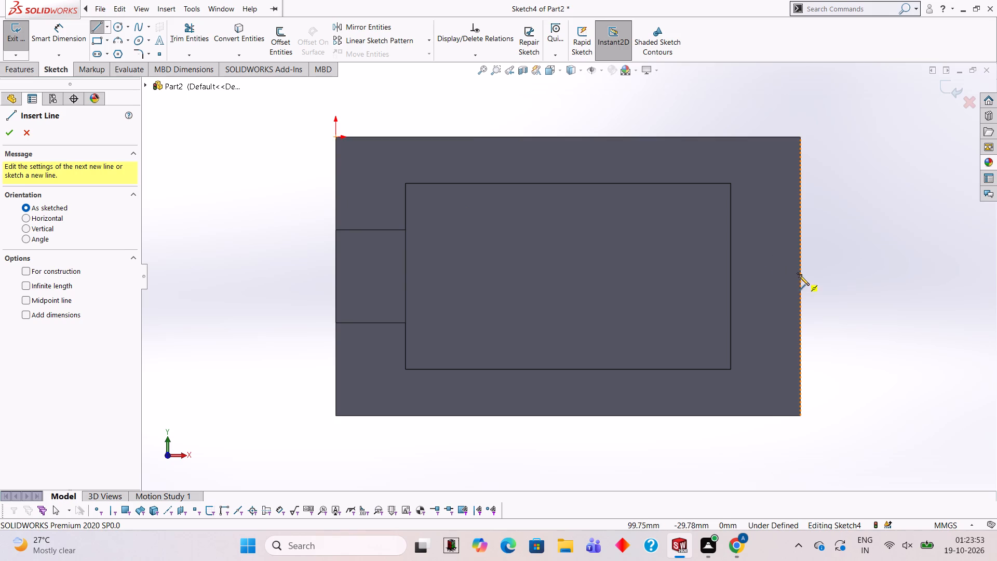
pyautogui.click(800, 274)
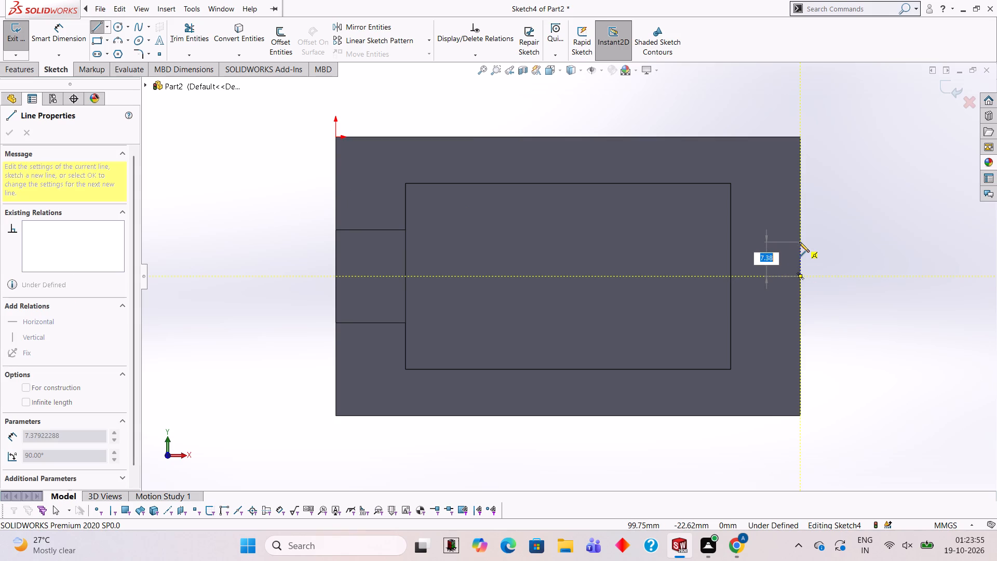
pyautogui.write('10')
pyautogui.press('Return')
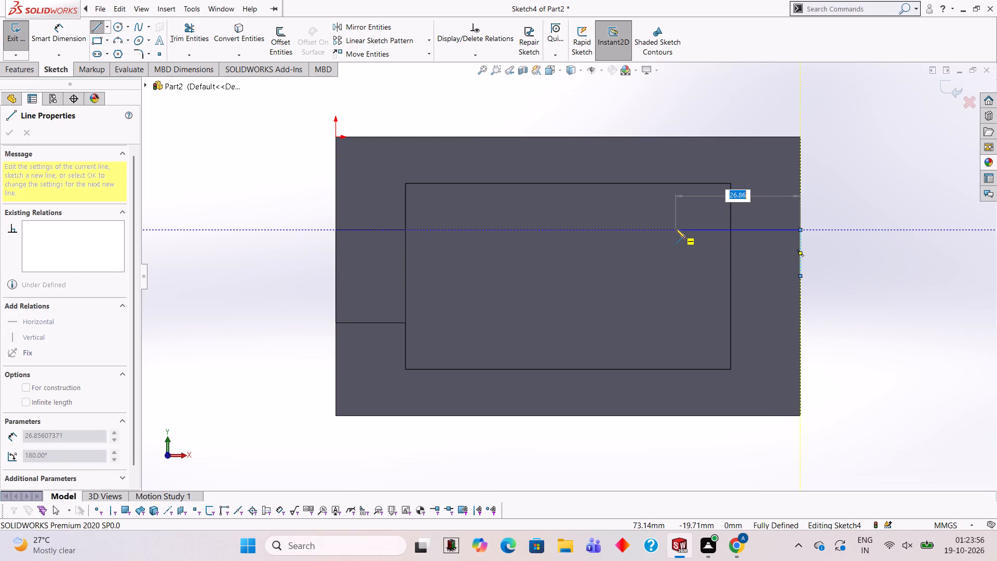
pyautogui.write('15')
pyautogui.press('Return')
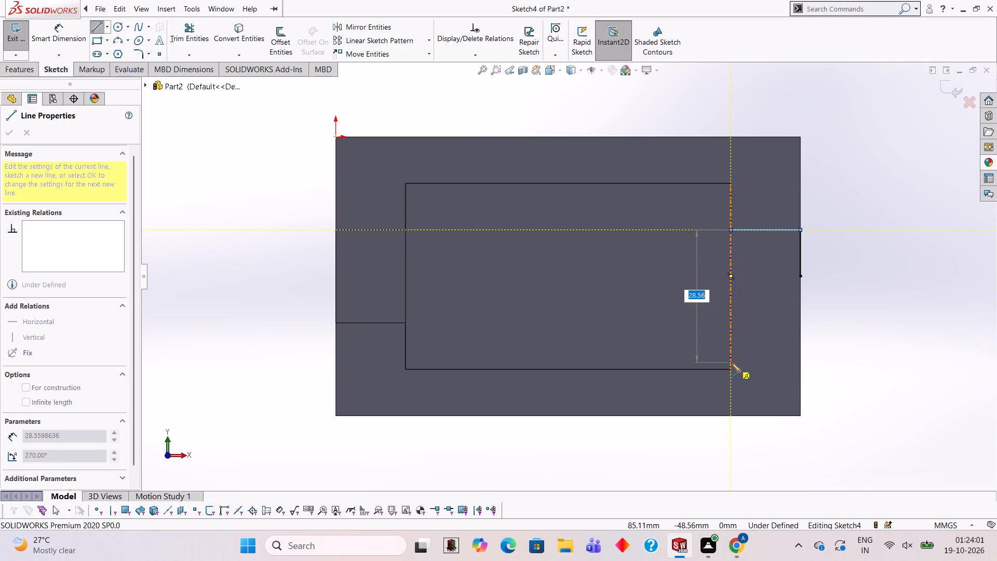
pyautogui.write('20')
pyautogui.press('Return')
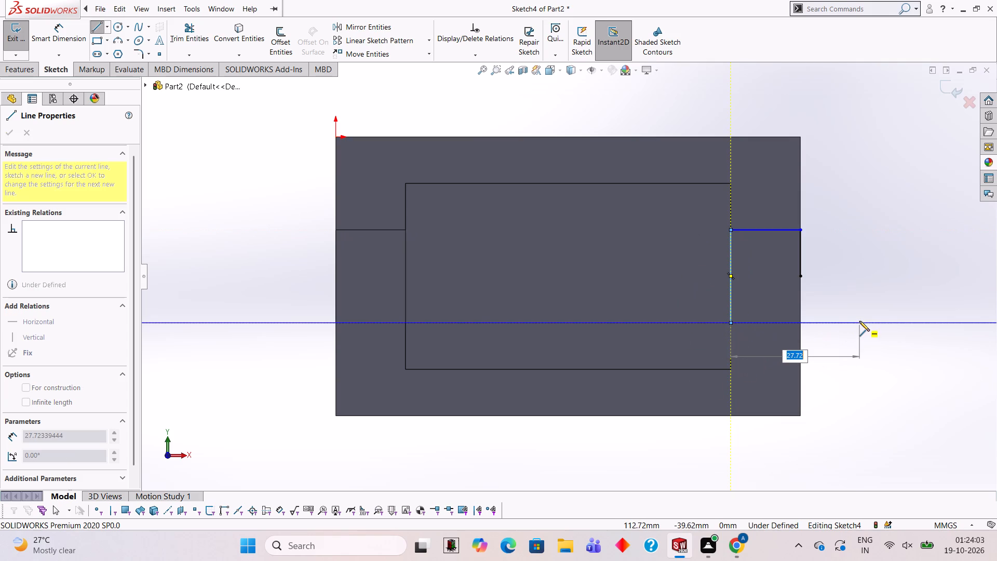
pyautogui.write('15')
pyautogui.press('Return')
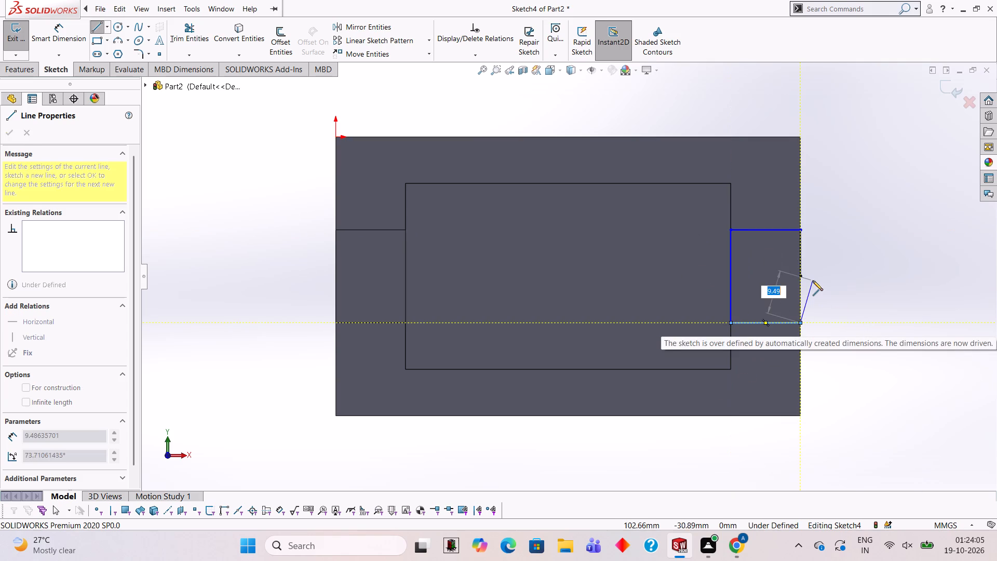
pyautogui.press('Escape')
# Trim the short 10 mm line on the right edge and close the profile with a single 20 mm vertical line.
pyautogui.click(178, 31)
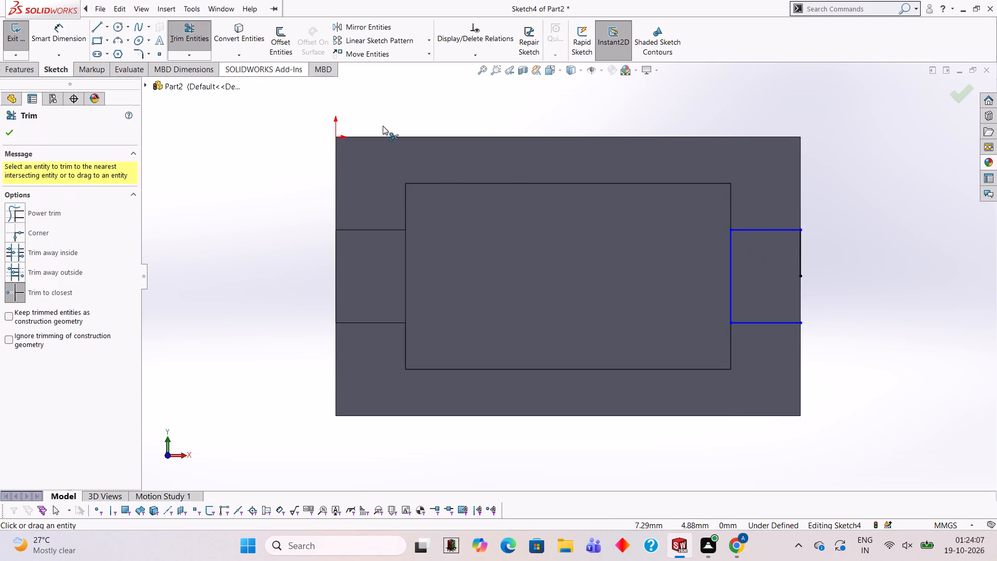
pyautogui.click(799, 249)
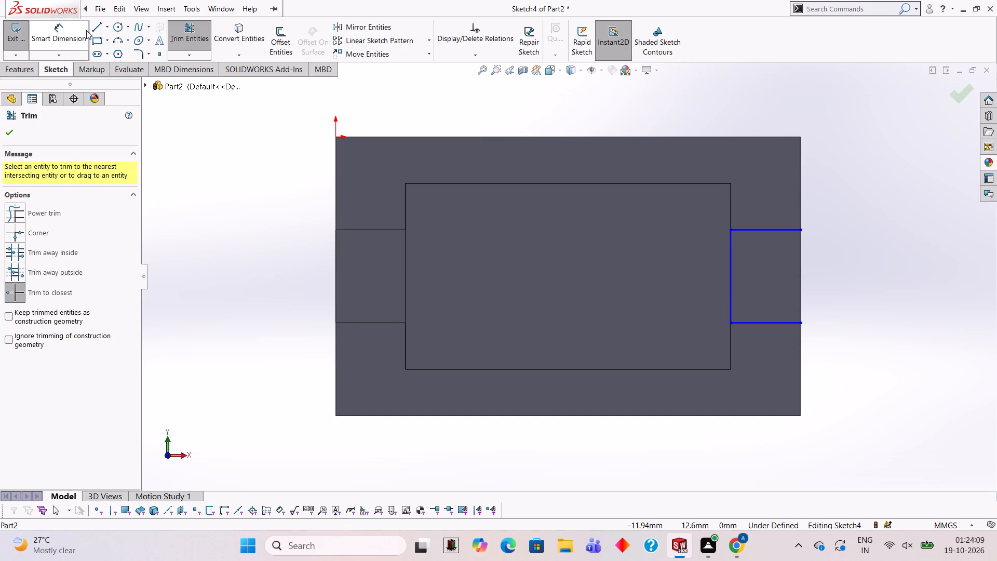
pyautogui.click(93, 31)
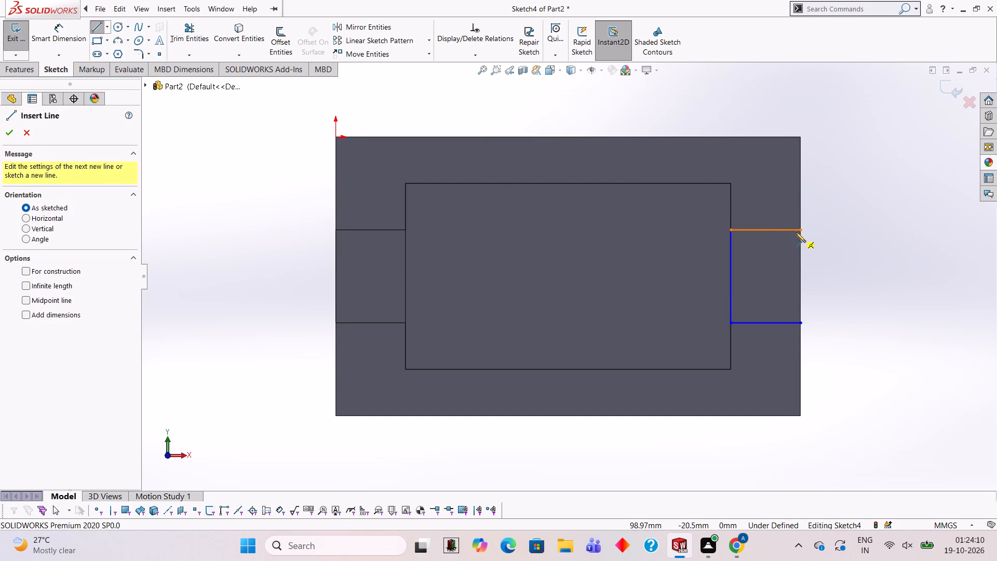
pyautogui.click(800, 229)
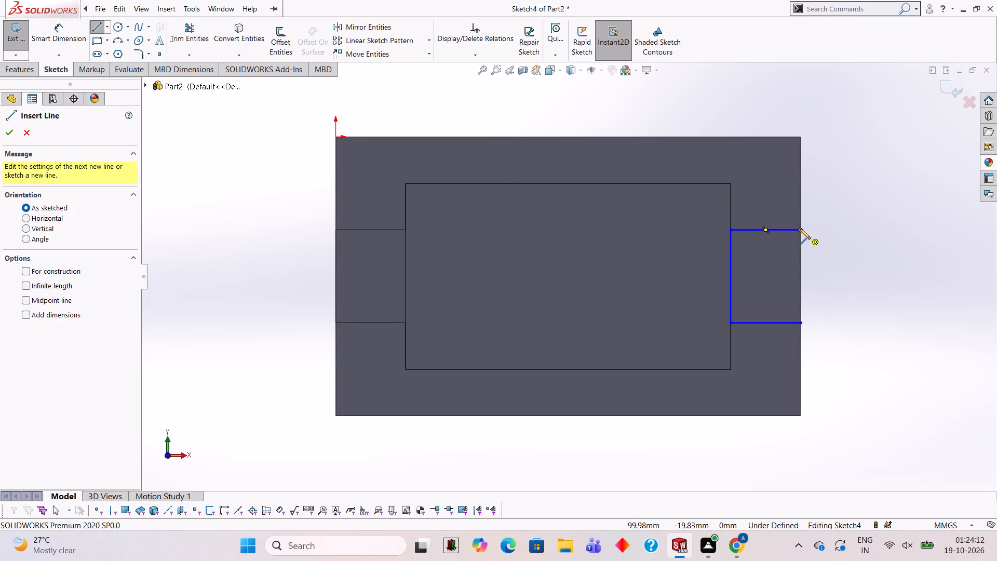
pyautogui.click(800, 323)
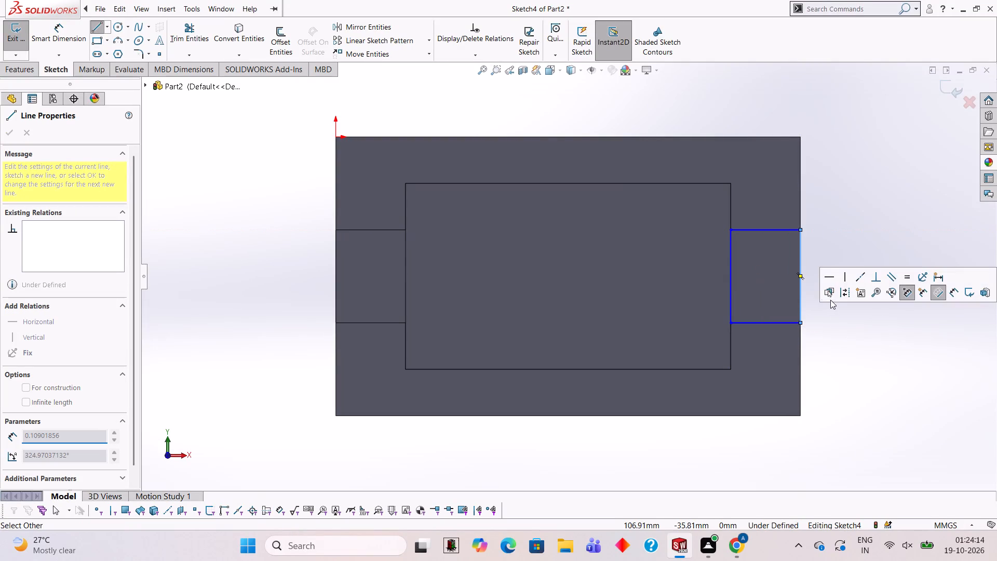
pyautogui.press('Escape')
# Cut-extrude the right-hand 15 × 20 mm rectangle into the block with a blind depth of 6 mm.
pyautogui.click(31, 68)
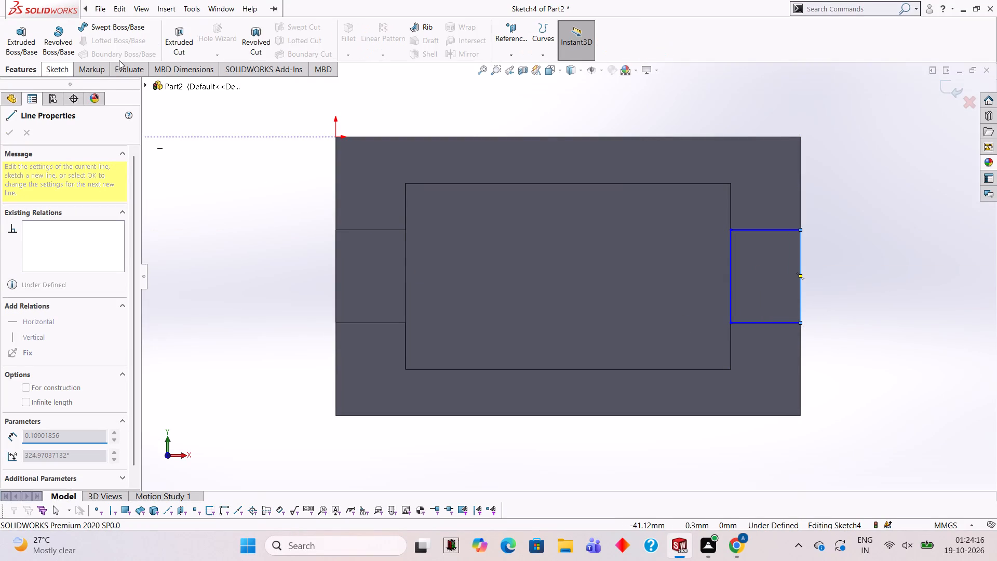
pyautogui.click(184, 39)
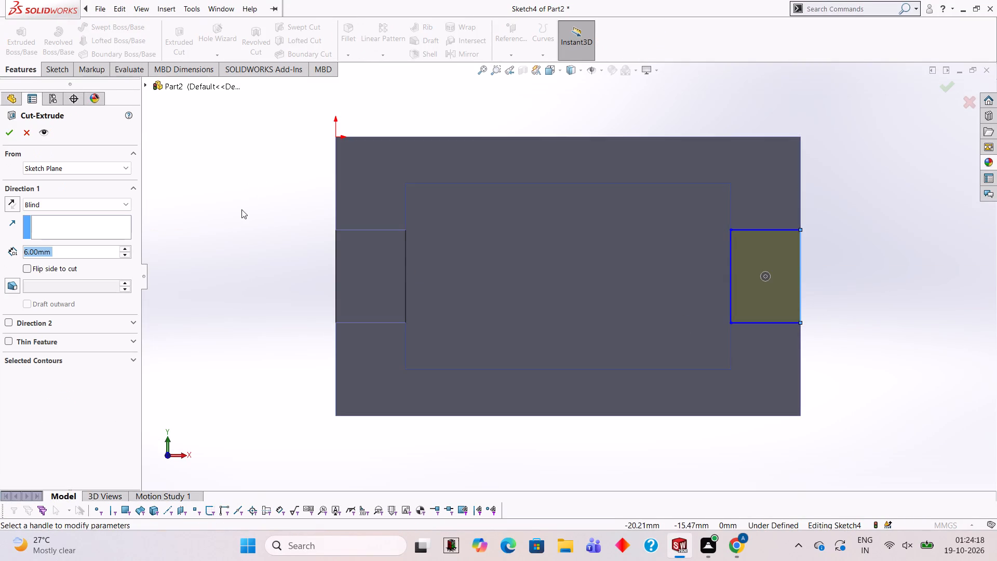
pyautogui.click(5, 137)
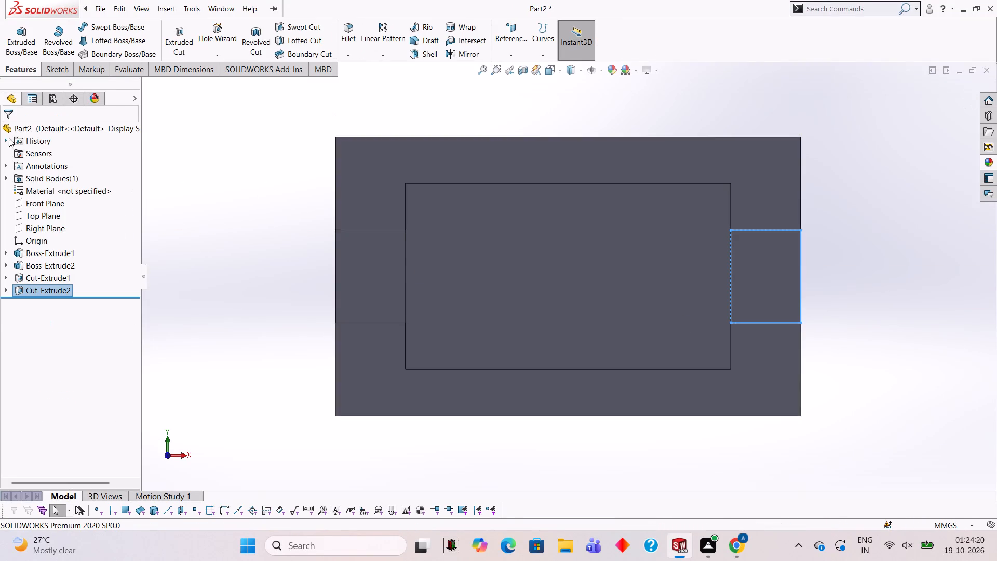
pyautogui.click(177, 207)
# Start a new sketch on the block's 100 × 25 mm underside face and view it face-on.
pyautogui.moveTo(530, 323); pyautogui.dragTo(525, 253, button='middle')
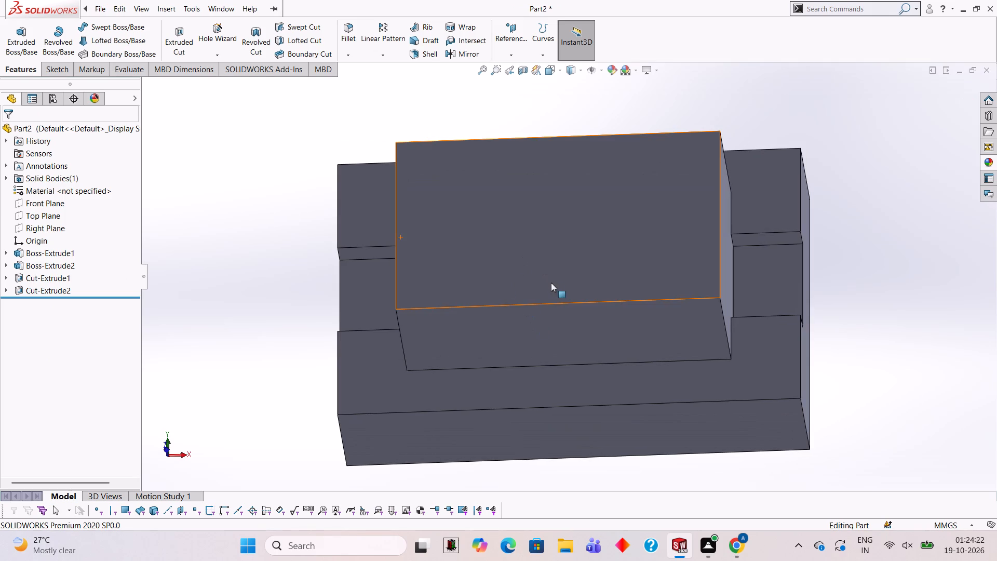
pyautogui.moveTo(551, 283); pyautogui.dragTo(571, 293, button='middle')
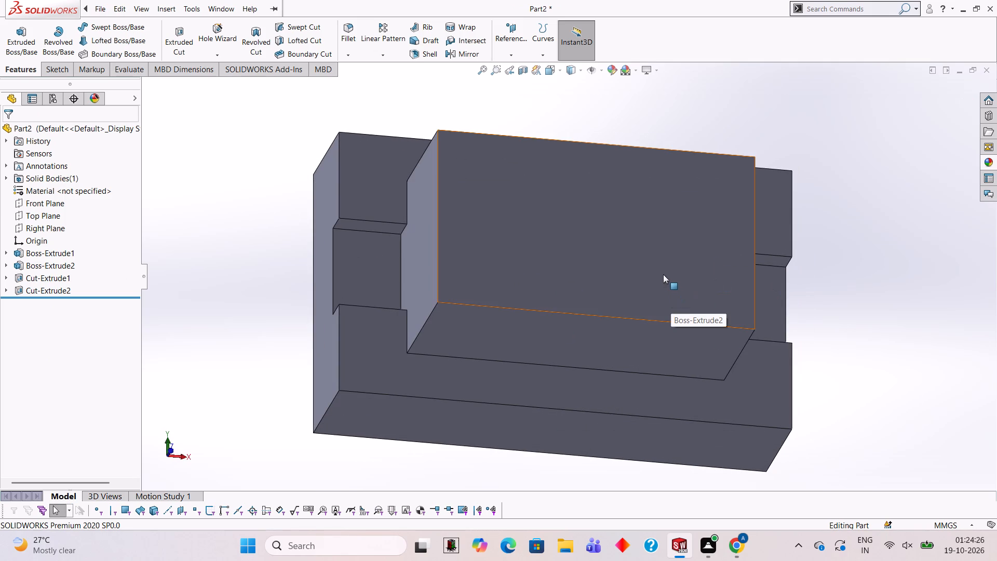
pyautogui.moveTo(669, 316); pyautogui.dragTo(658, 246, button='middle')
pyautogui.click(576, 416)
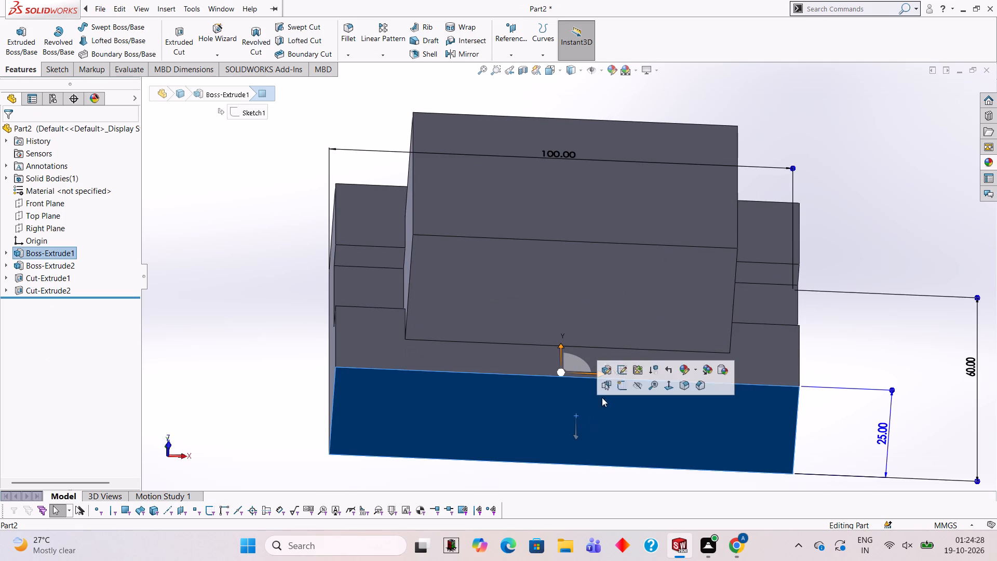
pyautogui.click(622, 384)
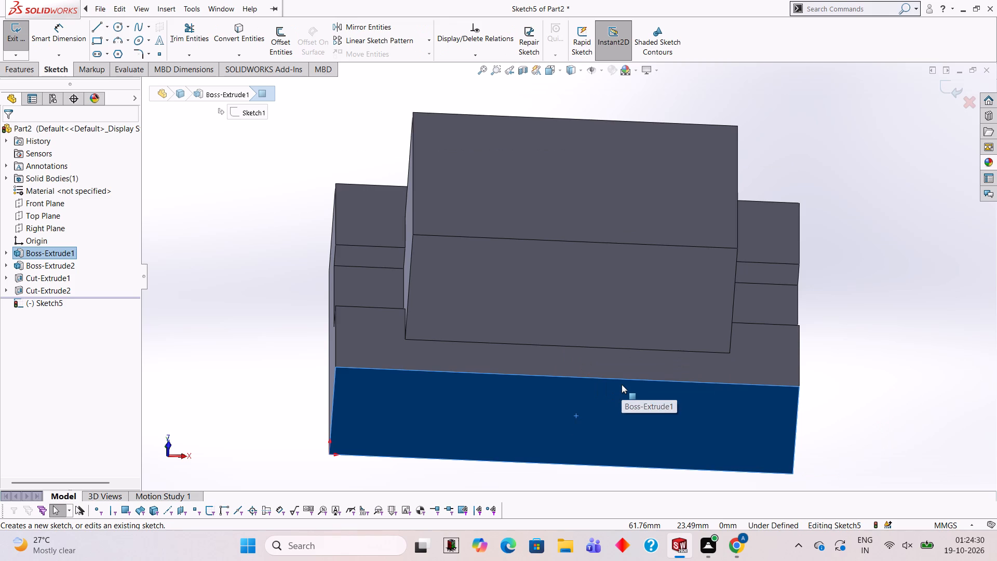
pyautogui.hotkey('ctrl', '8')
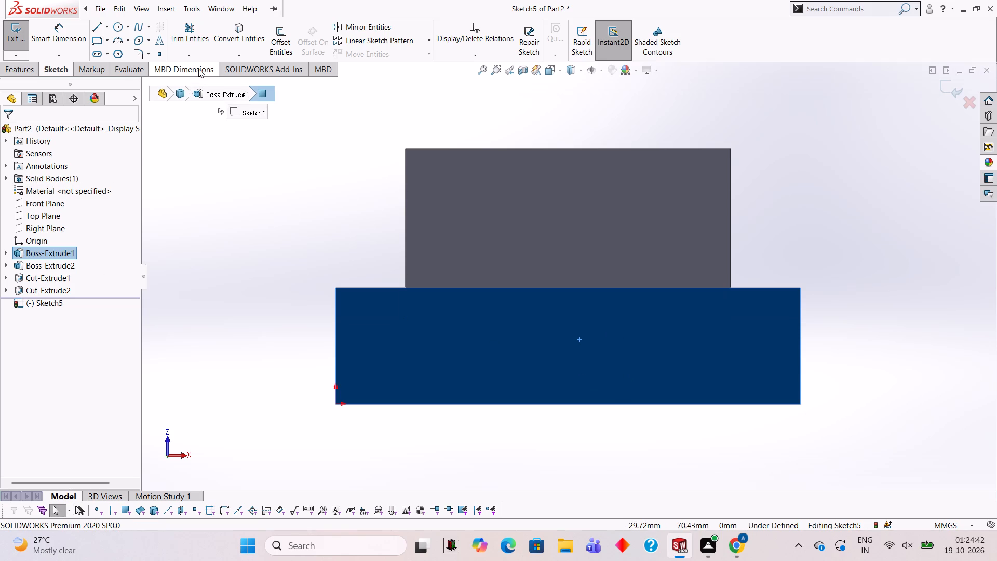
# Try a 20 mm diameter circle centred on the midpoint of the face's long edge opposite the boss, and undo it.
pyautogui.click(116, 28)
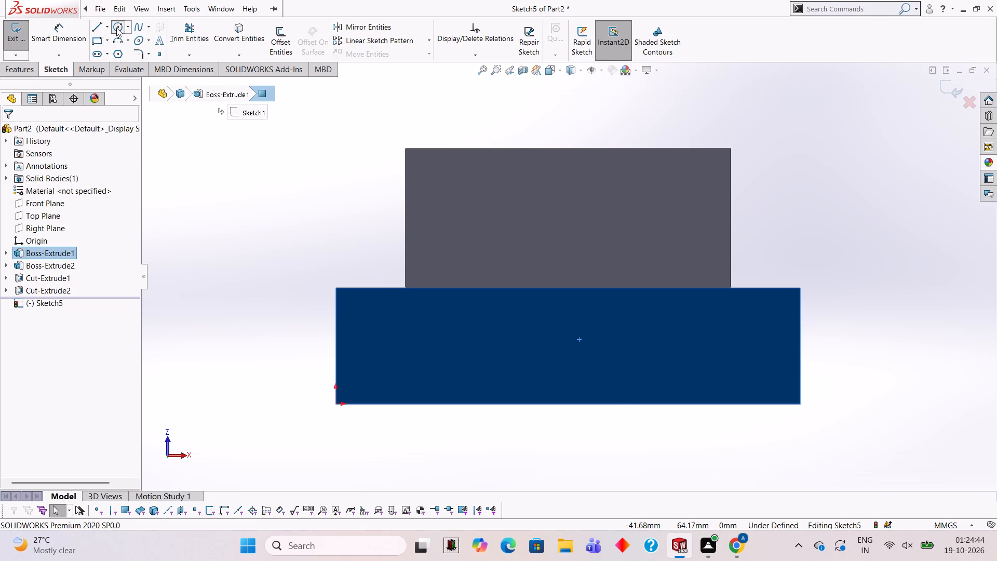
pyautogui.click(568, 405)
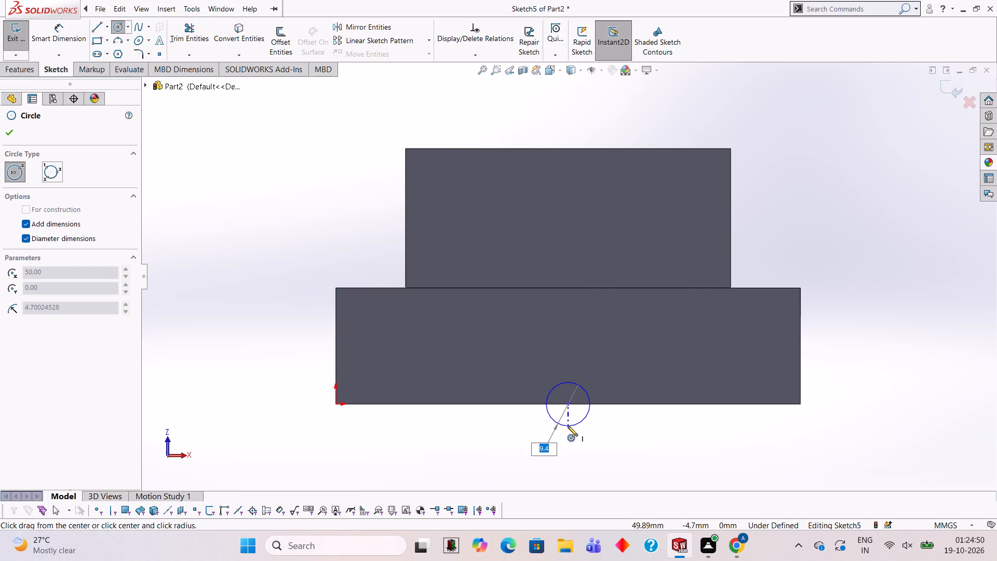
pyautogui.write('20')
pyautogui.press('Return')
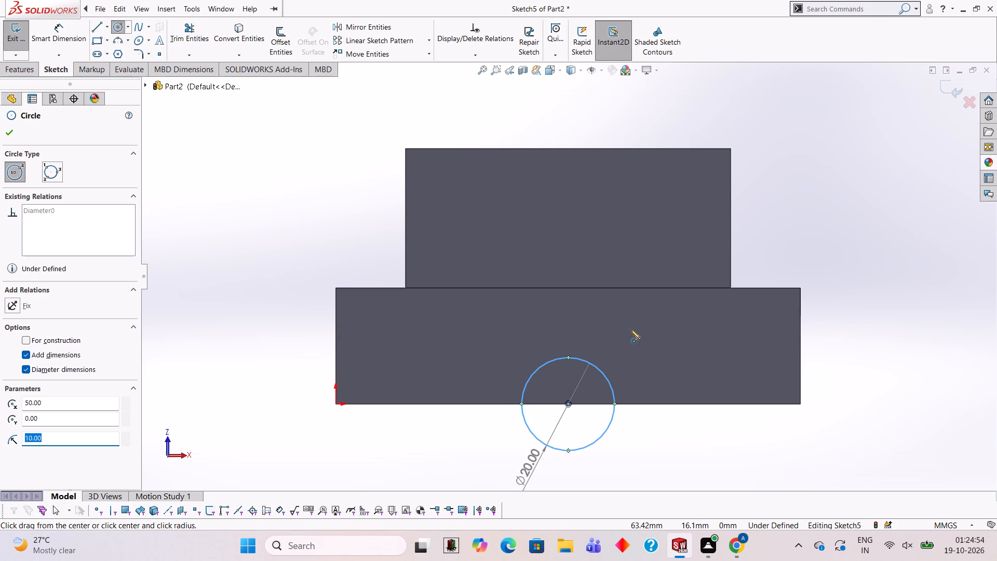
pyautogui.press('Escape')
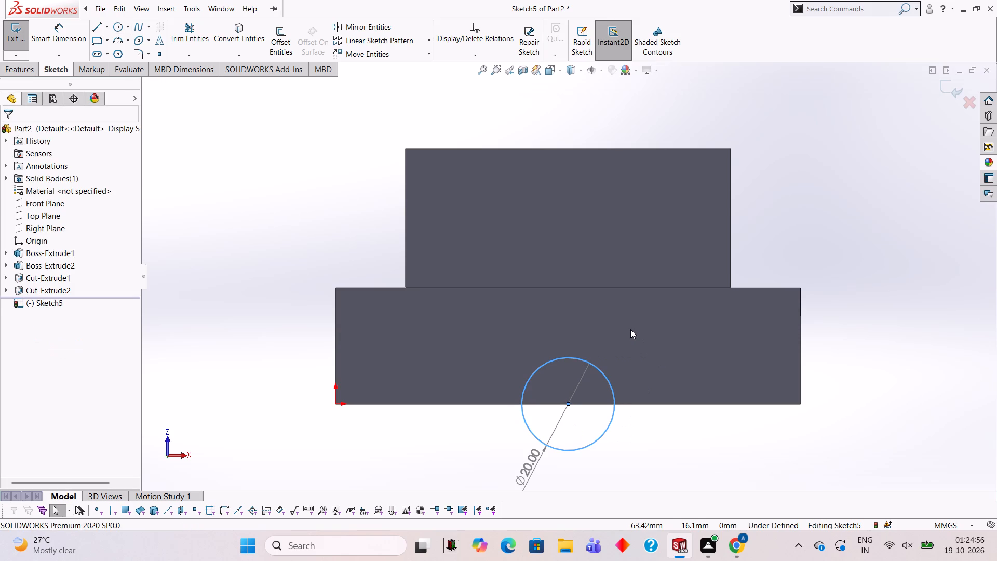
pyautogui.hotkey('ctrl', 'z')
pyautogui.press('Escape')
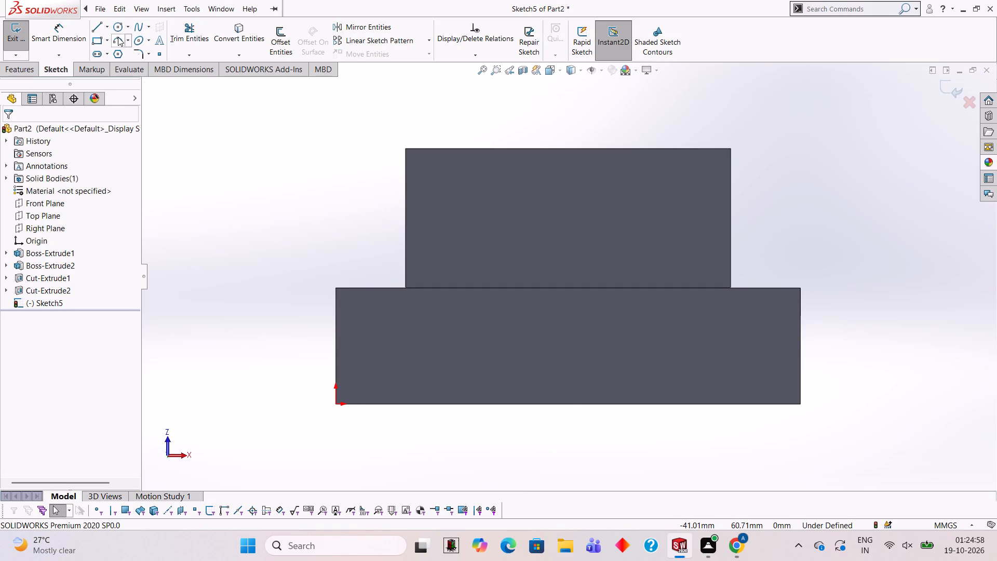
# With added and diameter dimensions off, sketch a 20 mm radius circle centred on the midpoint of the long edge opposite the boss.
pyautogui.click(119, 25)
pyautogui.click(41, 206)
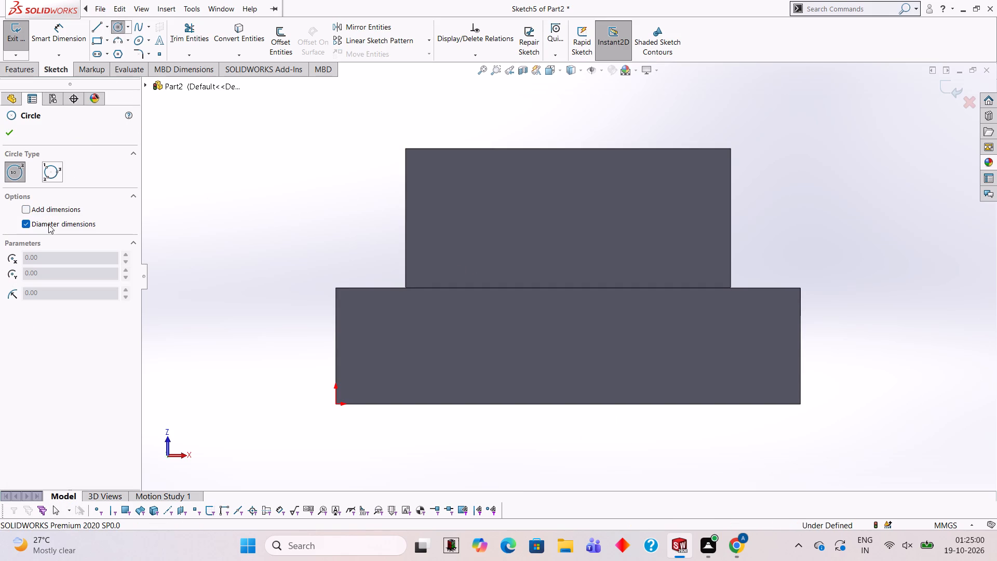
pyautogui.click(48, 224)
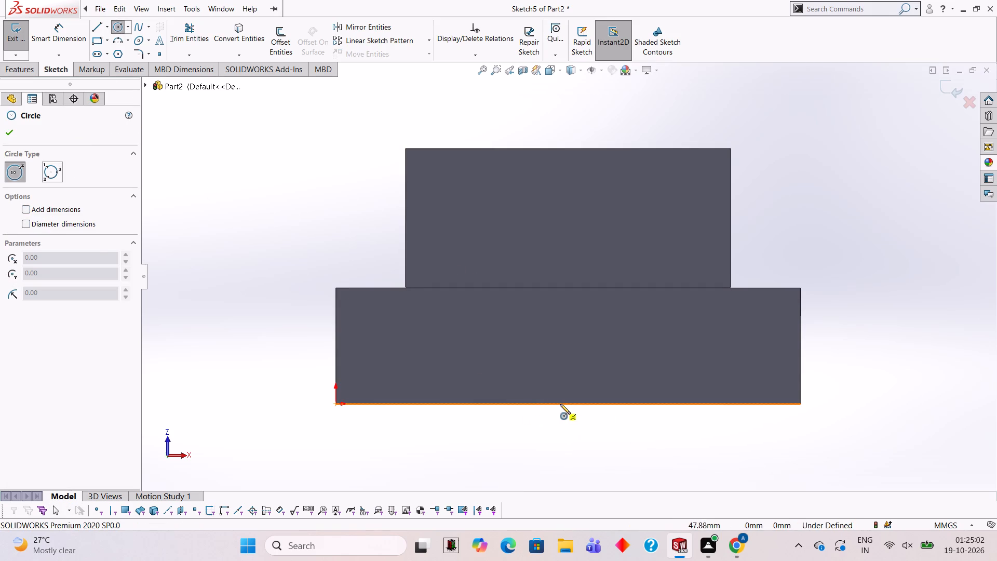
pyautogui.click(569, 404)
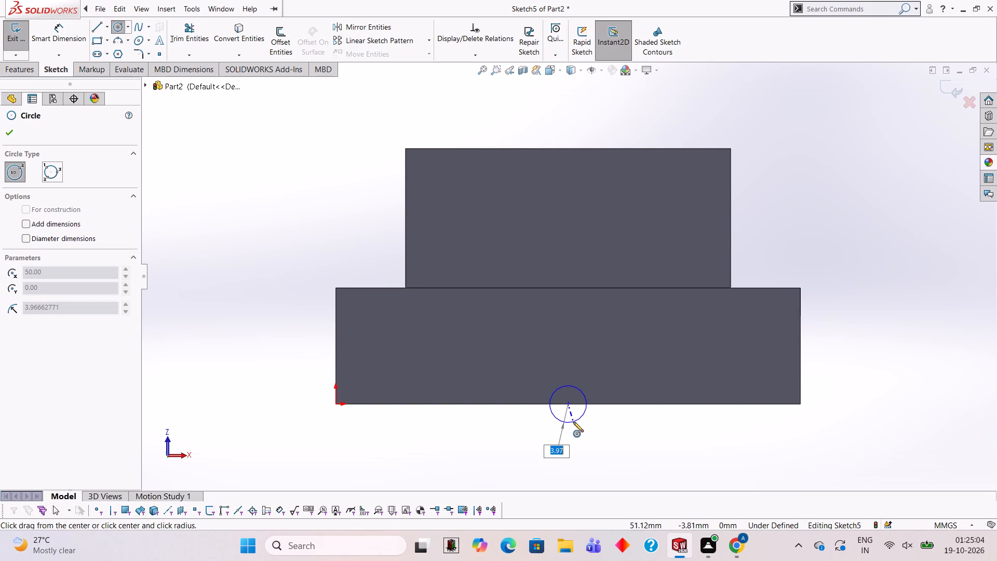
pyautogui.write('20')
pyautogui.press('Return')
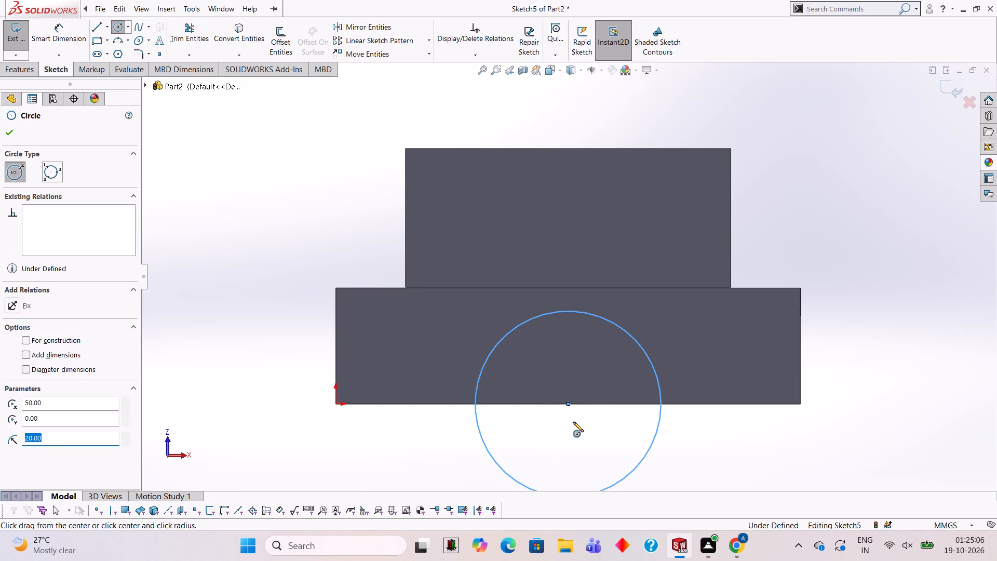
# Draw a horizontal line across the circle's diameter along the block edge and trim the half outside the block, leaving a closed semicircle.
pyautogui.click(101, 24)
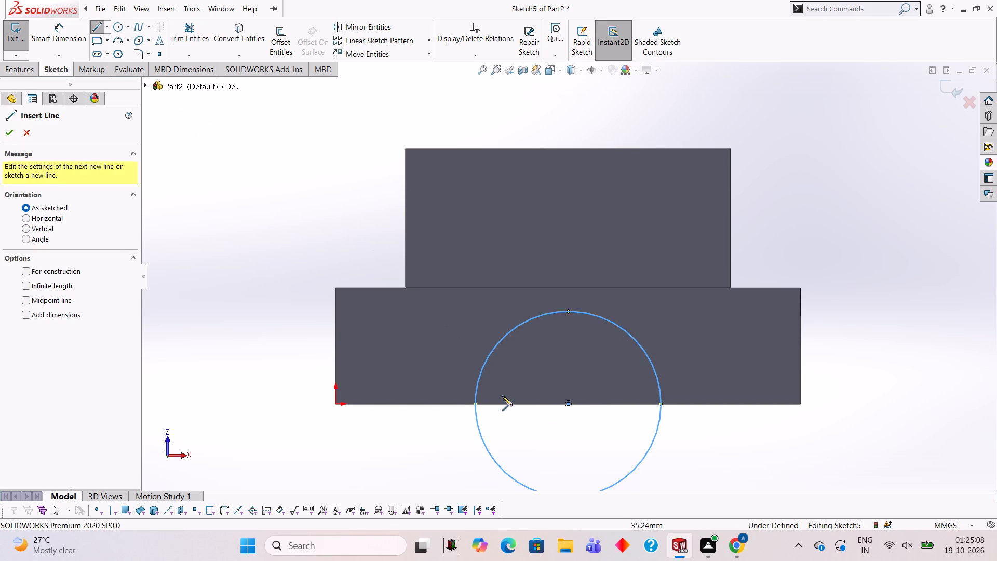
pyautogui.click(474, 404)
pyautogui.click(661, 404)
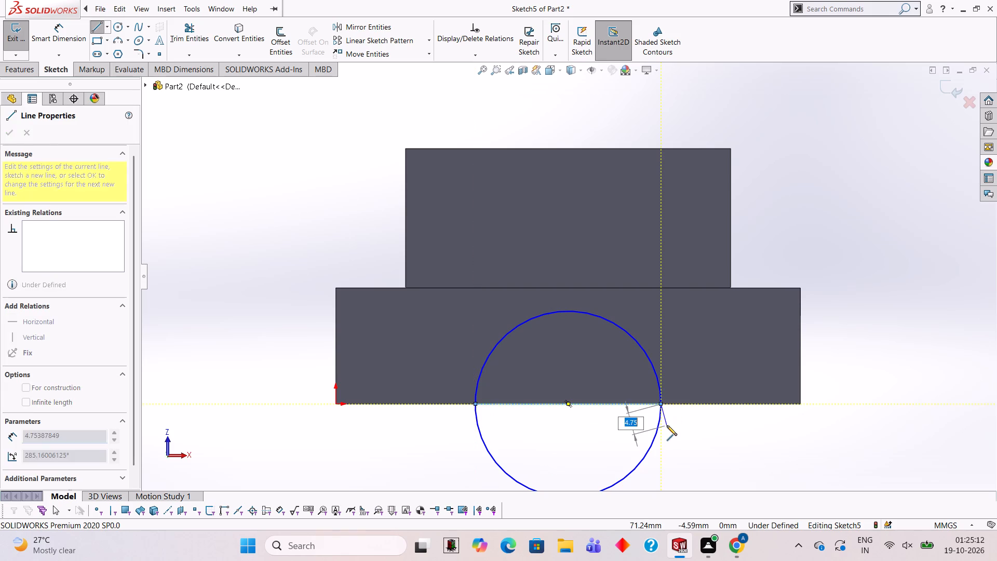
pyautogui.press('Escape')
pyautogui.click(191, 31)
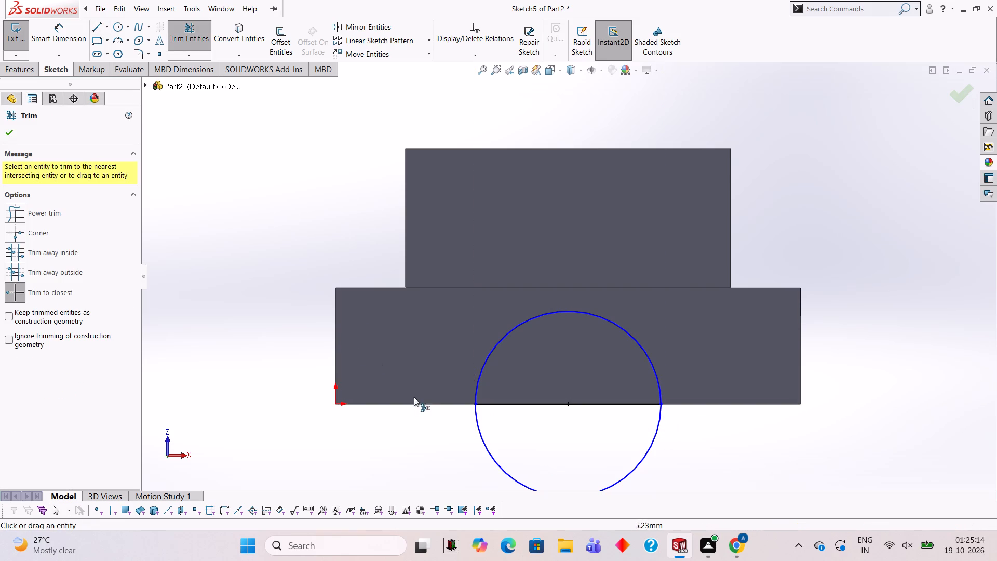
pyautogui.click(482, 443)
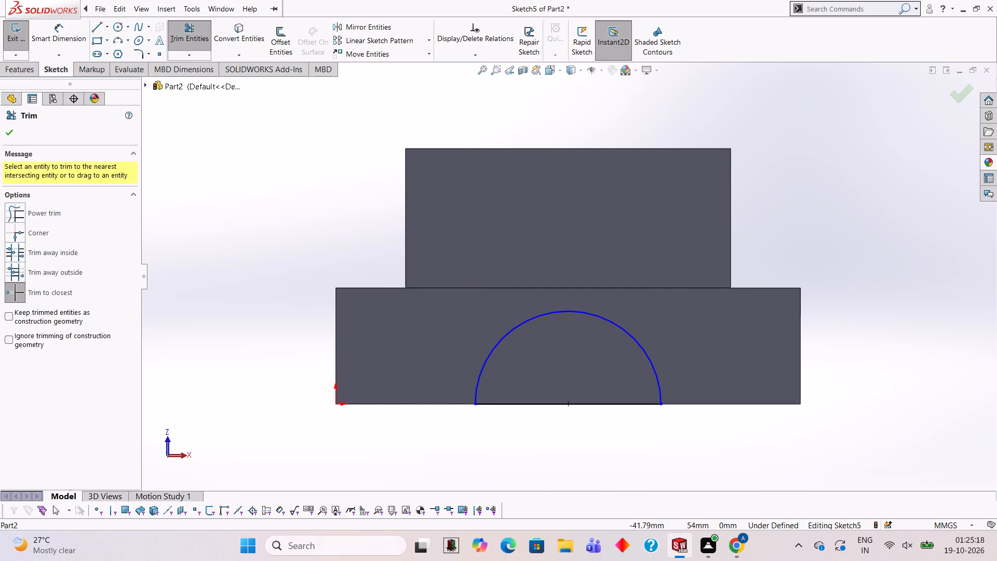
# Cut the semicircle profile with a blind Extruded Cut 60 mm deep through the block.
pyautogui.click(29, 66)
pyautogui.click(192, 41)
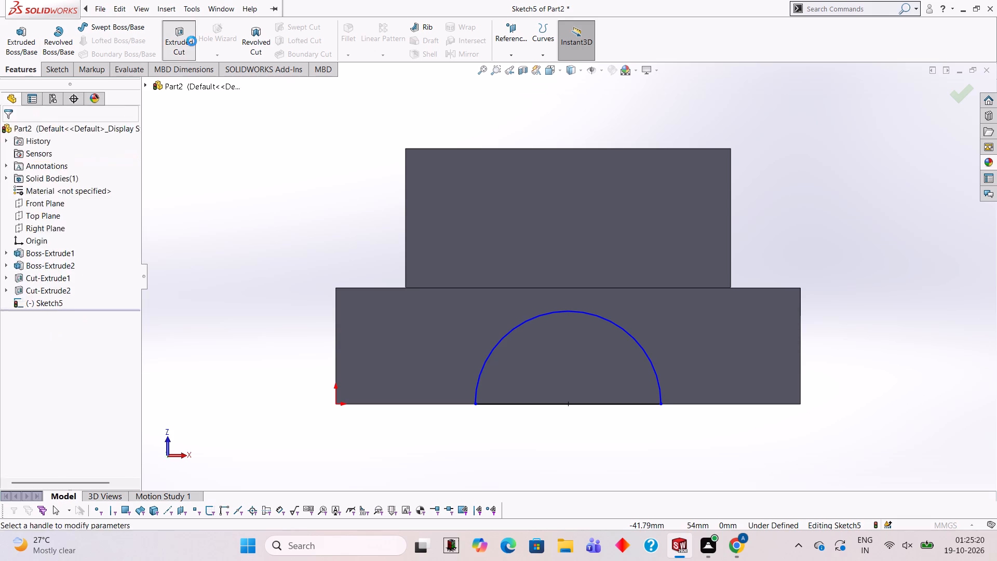
pyautogui.moveTo(347, 203); pyautogui.dragTo(396, 410, button='middle')
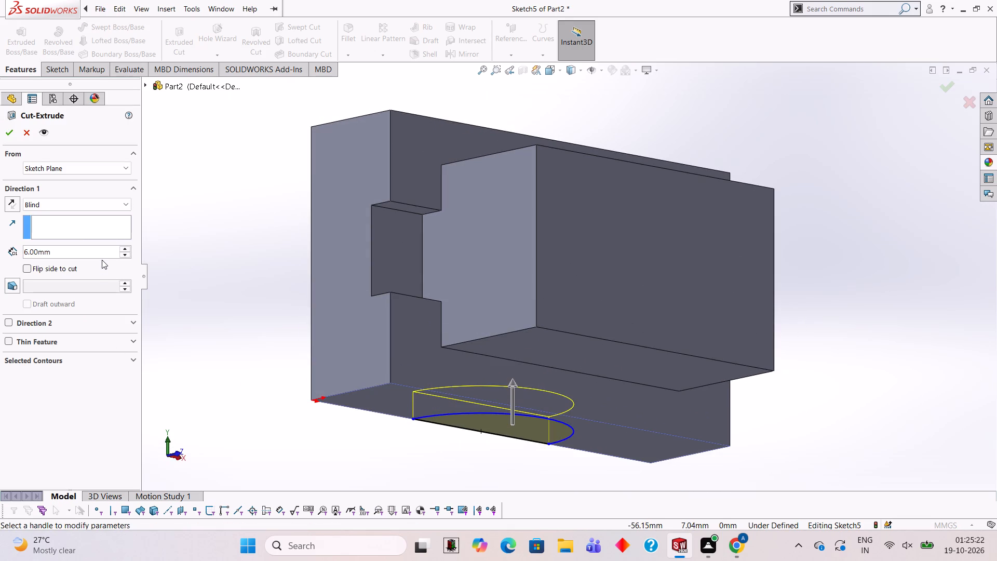
pyautogui.click(102, 255)
pyautogui.press('BackSpace')
pyautogui.press('BackSpace')
pyautogui.press('BackSpace')
pyautogui.press('BackSpace')
pyautogui.press('BackSpace')
pyautogui.press('BackSpace')
pyautogui.press('BackSpace')
pyautogui.press('BackSpace')
pyautogui.press('BackSpace')
pyautogui.press('BackSpace')
pyautogui.press('BackSpace')
pyautogui.press('BackSpace')
pyautogui.press('BackSpace')
pyautogui.press('BackSpace')
pyautogui.press('BackSpace')
pyautogui.press('BackSpace')
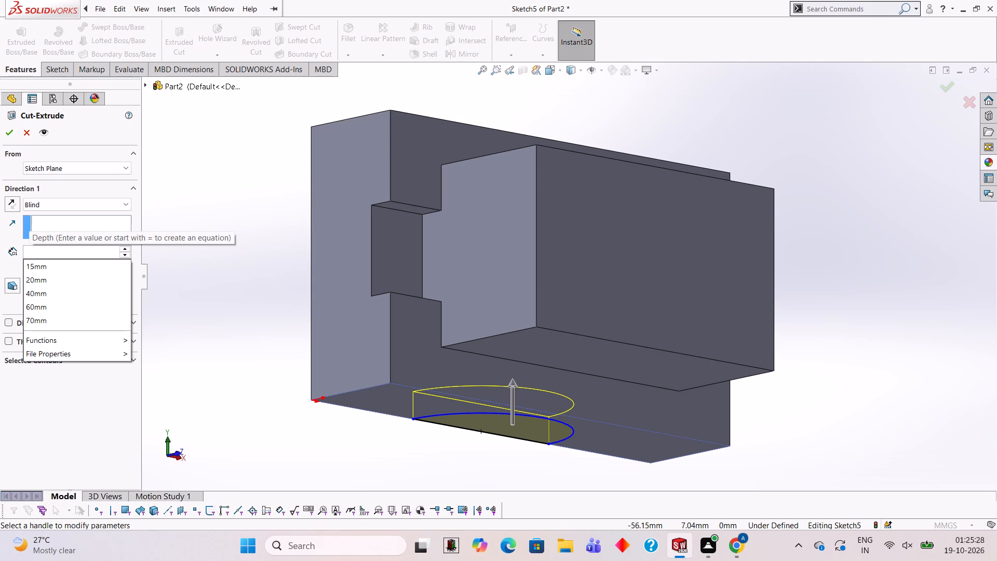
pyautogui.write('60')
pyautogui.press('Return')
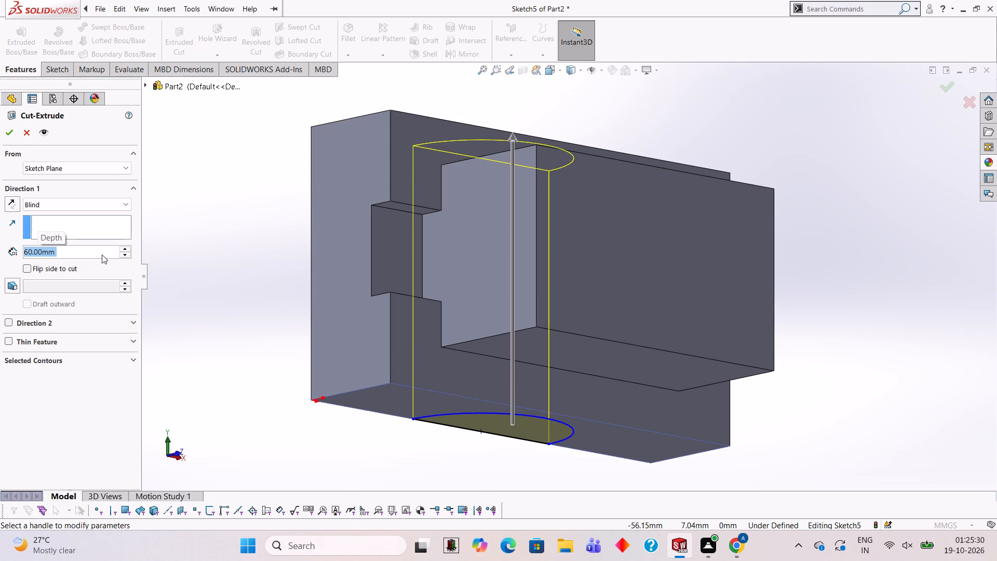
pyautogui.moveTo(236, 236); pyautogui.dragTo(248, 307, button='middle')
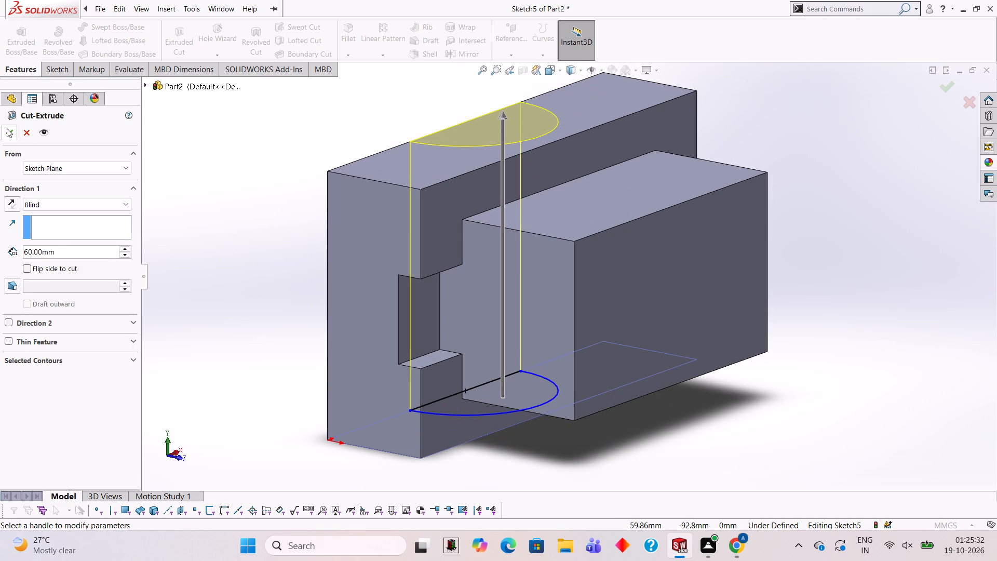
pyautogui.click(7, 128)
pyautogui.click(221, 166)
# Start a new sketch on the block's notched 60 × 25 mm end face and view it face-on.
pyautogui.moveTo(352, 223); pyautogui.dragTo(358, 246, button='middle')
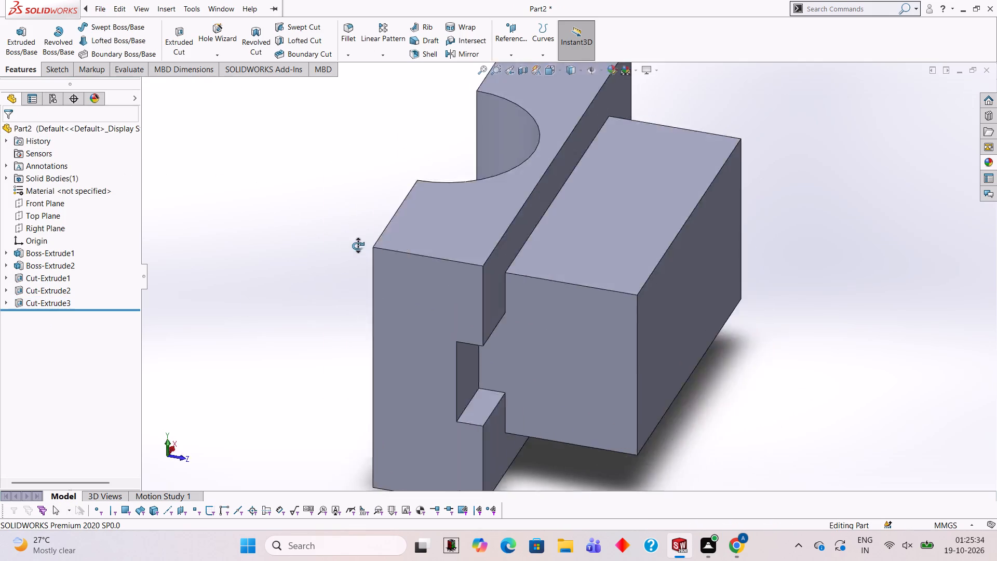
pyautogui.moveTo(358, 246); pyautogui.dragTo(338, 231, button='middle')
pyautogui.moveTo(537, 288); pyautogui.dragTo(490, 162, button='middle')
pyautogui.moveTo(576, 291); pyautogui.dragTo(644, 298, button='middle')
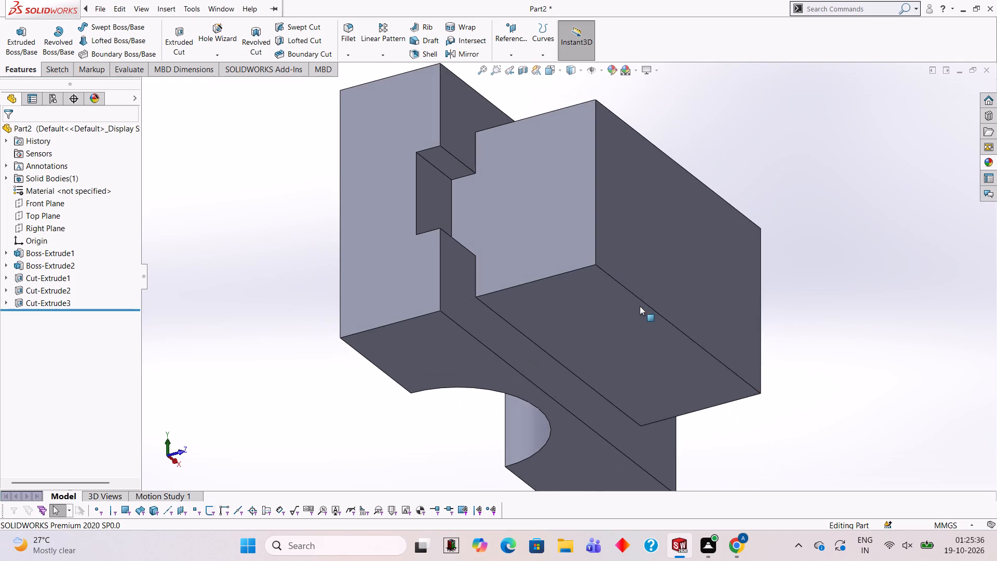
pyautogui.moveTo(626, 236); pyautogui.dragTo(586, 281, button='middle')
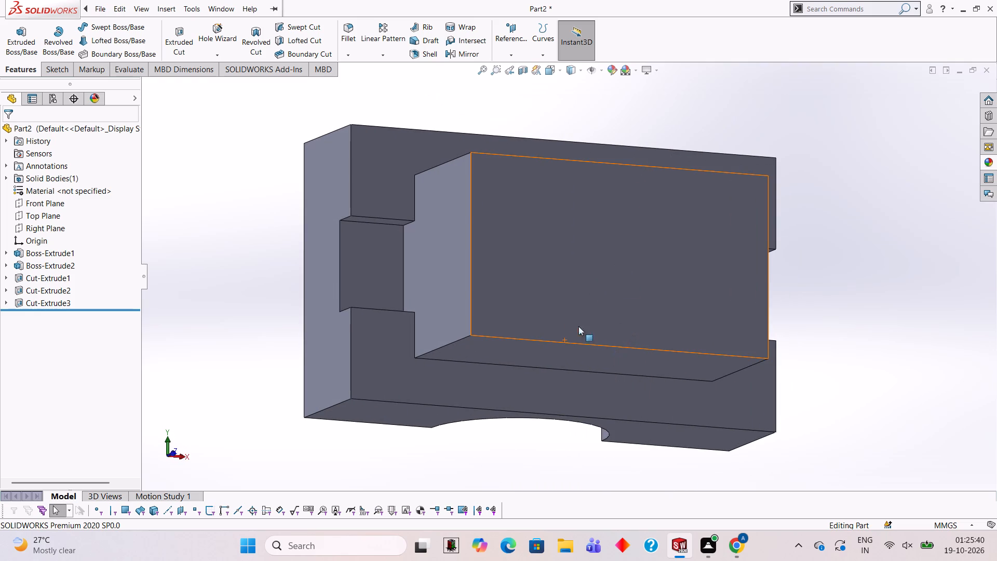
pyautogui.moveTo(543, 290); pyautogui.dragTo(623, 337, button='middle')
pyautogui.click(516, 308)
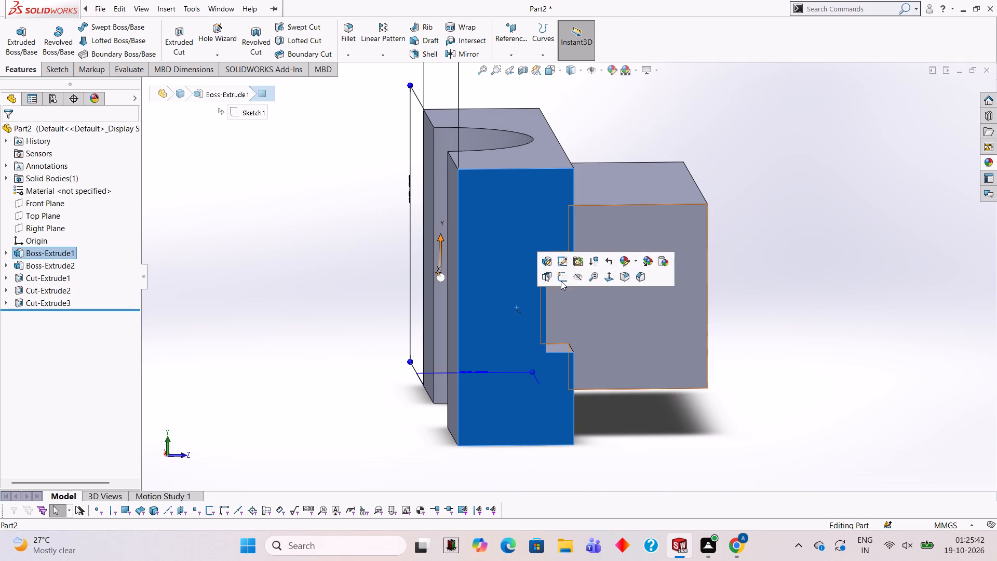
pyautogui.click(561, 280)
pyautogui.hotkey('ctrl', '8')
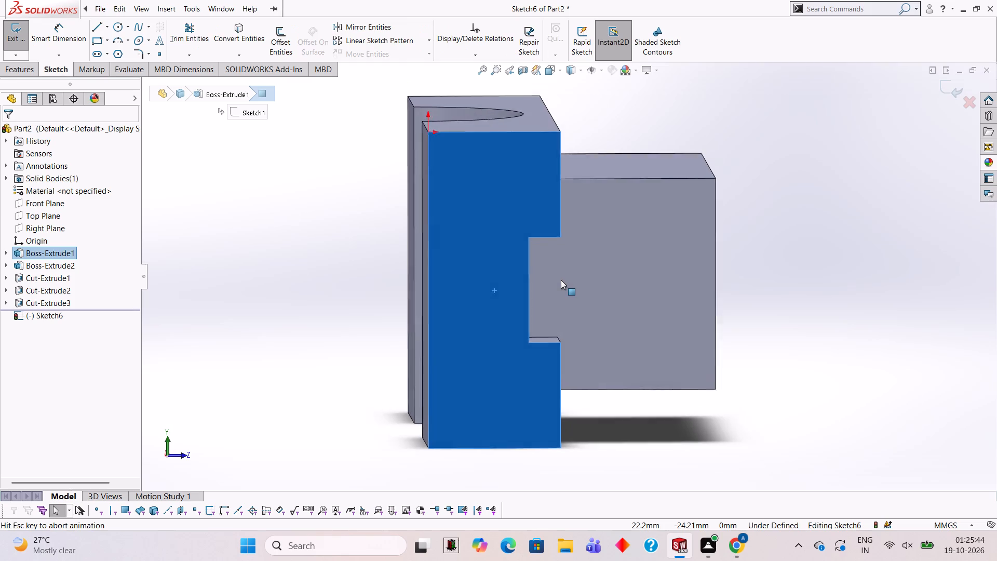
# Sketch a 15 mm radius circle centred on the midpoint of the end face's 60 mm edge opposite the boss.
pyautogui.click(116, 26)
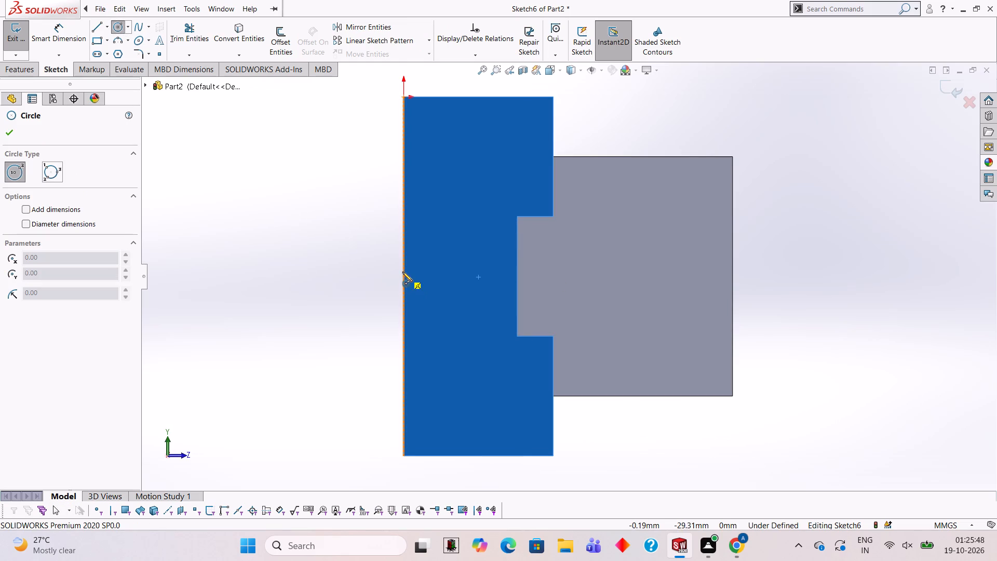
pyautogui.click(403, 275)
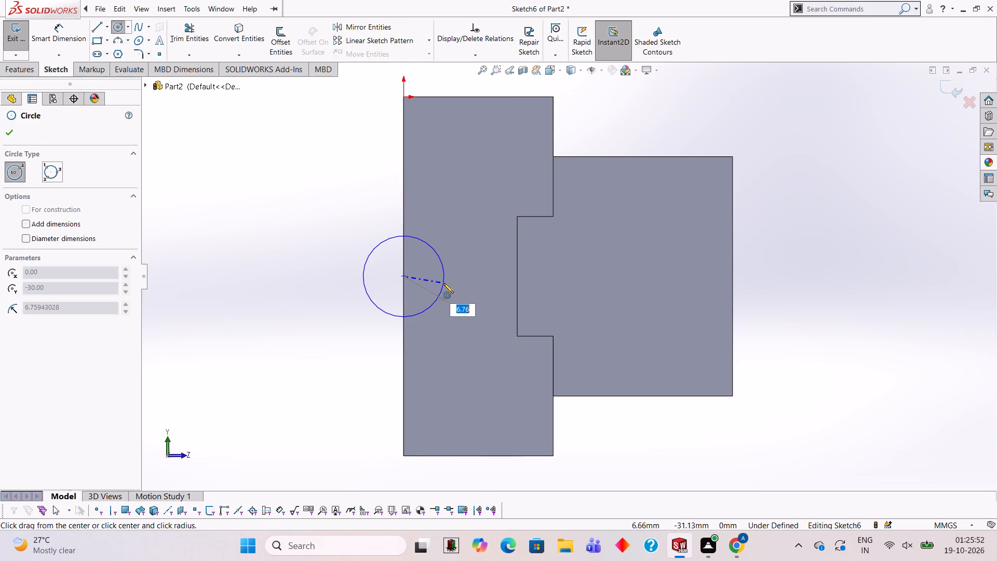
pyautogui.write('15')
pyautogui.press('Return')
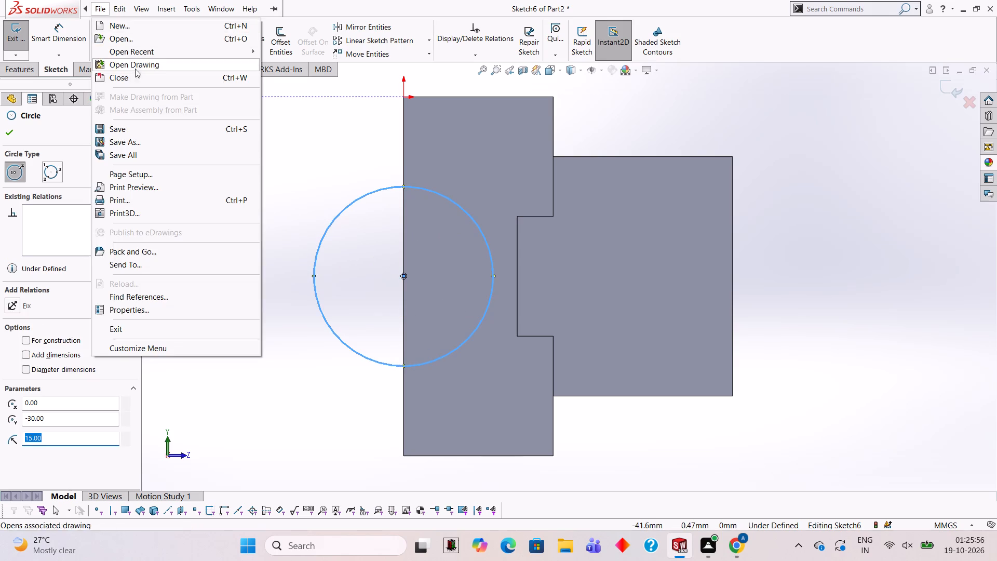
pyautogui.click(292, 157)
pyautogui.press('Escape')
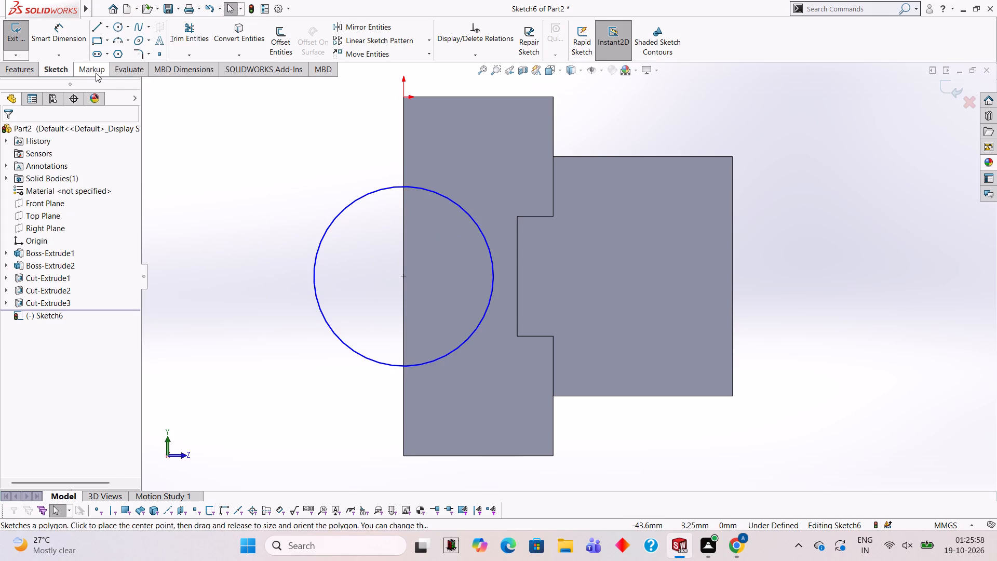
# Draw a vertical line across the circle's diameter along the block edge and trim the half outside the block.
pyautogui.click(94, 24)
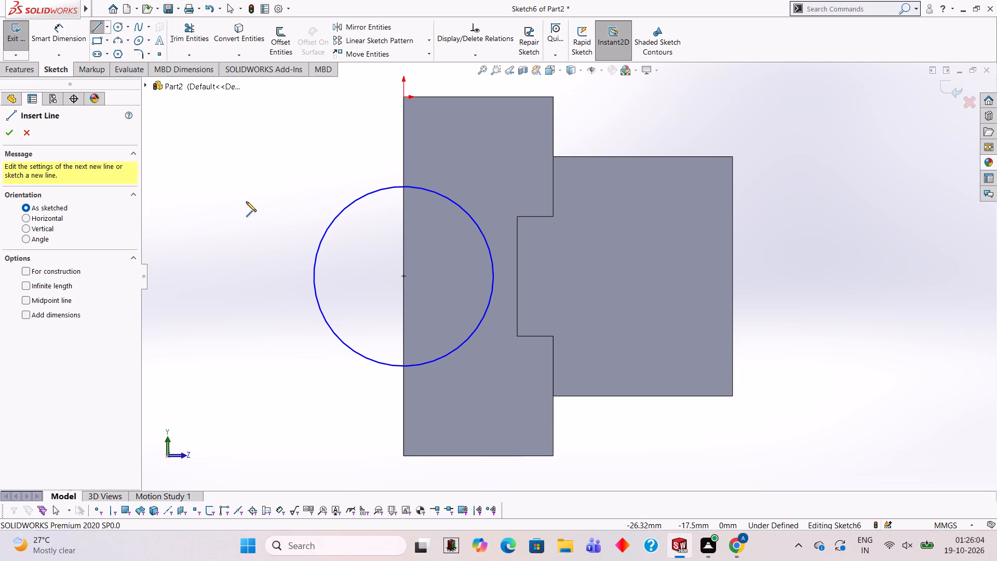
pyautogui.click(403, 186)
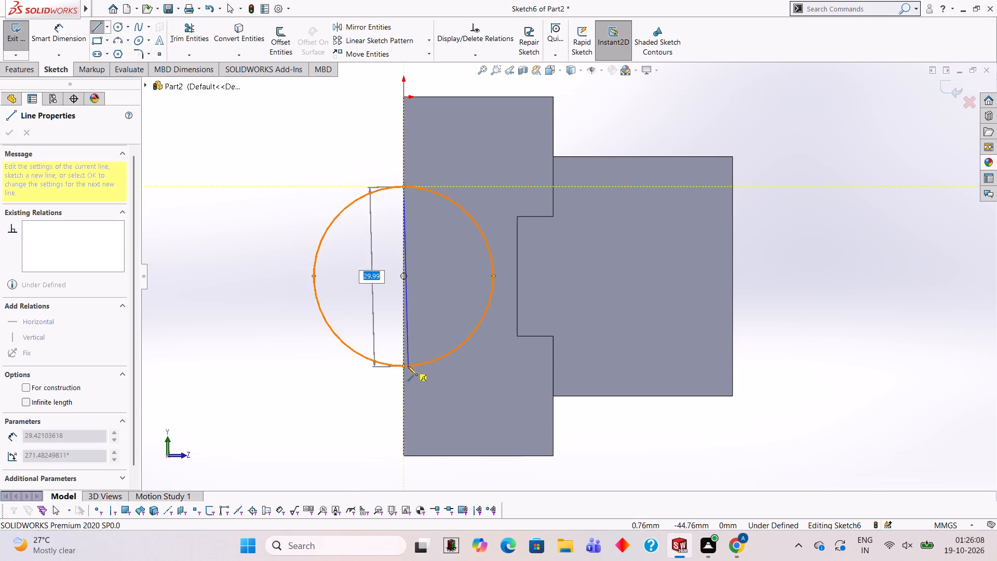
pyautogui.click(402, 366)
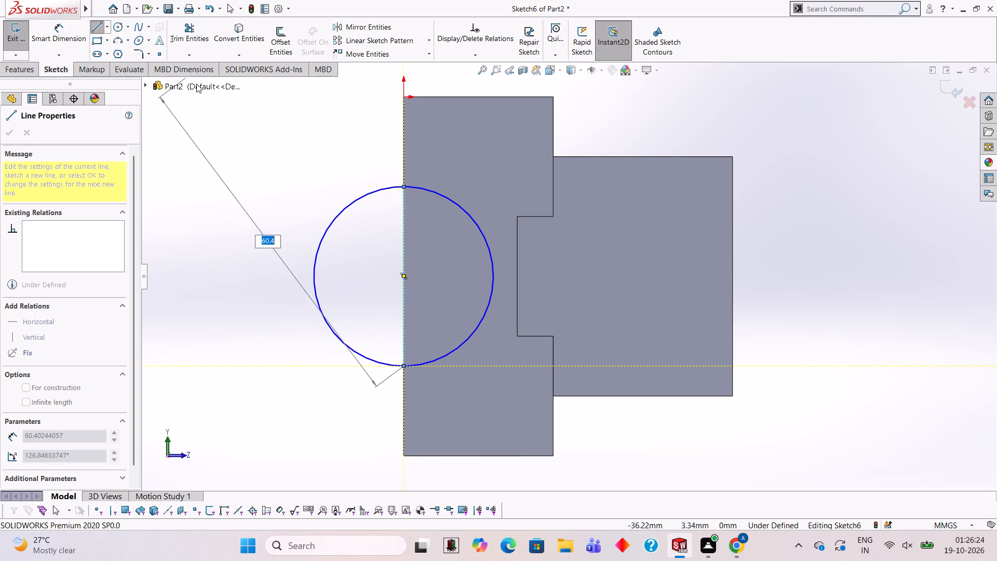
pyautogui.press('Escape')
pyautogui.click(201, 26)
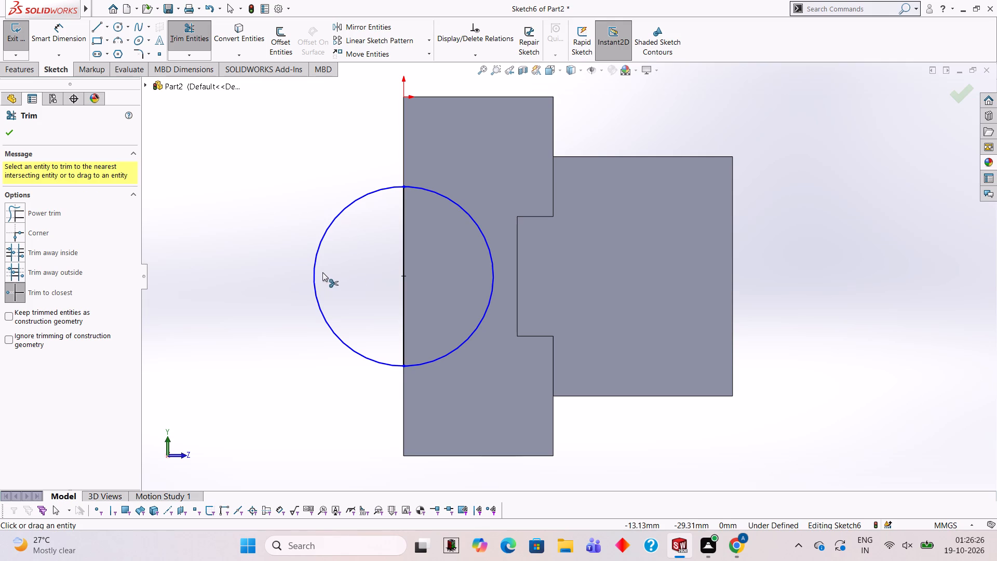
pyautogui.click(313, 272)
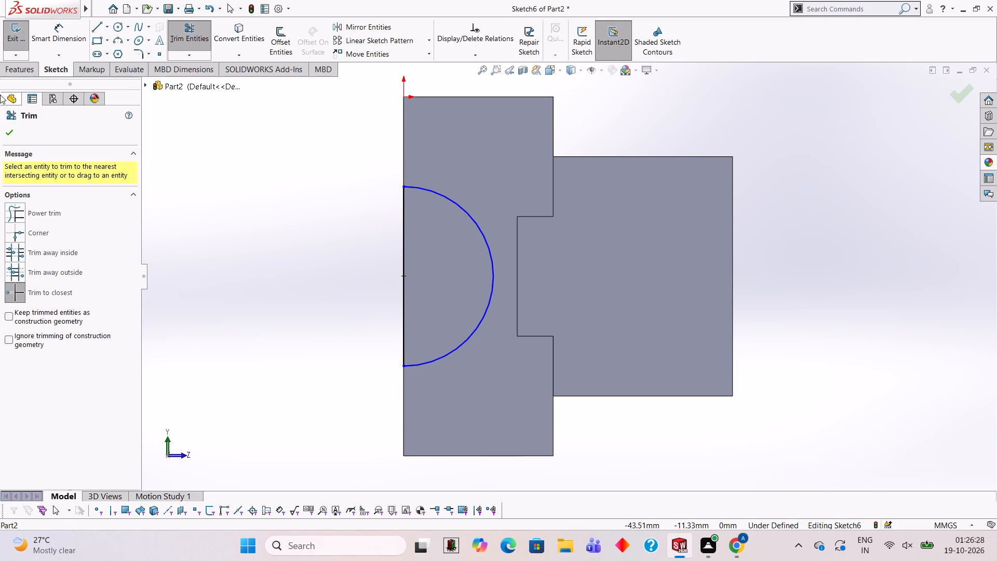
# Cut the 15 mm radius semicircle with a blind Extruded Cut 100 mm deep along the block's length.
pyautogui.click(9, 66)
pyautogui.click(182, 52)
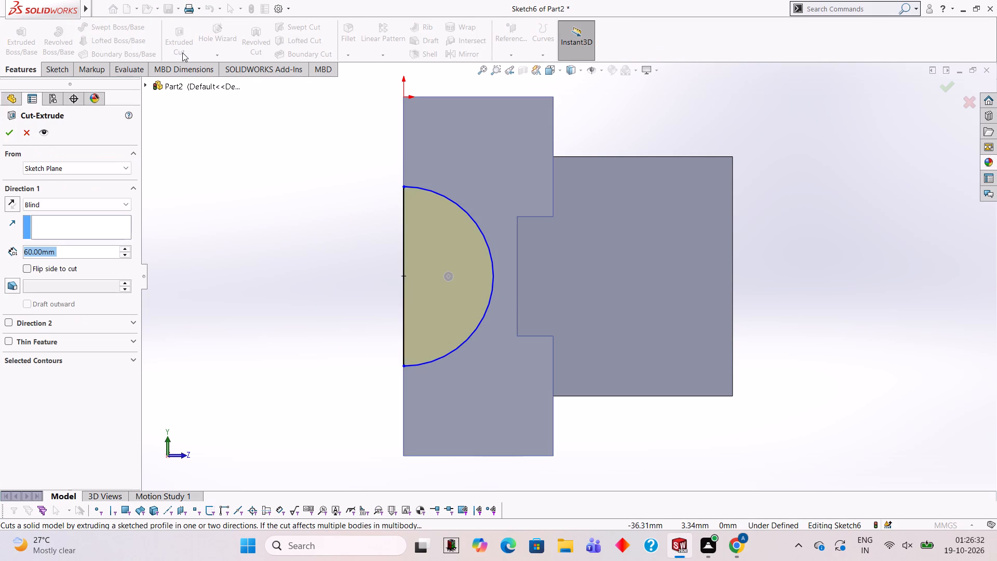
pyautogui.write('100')
pyautogui.press('Return')
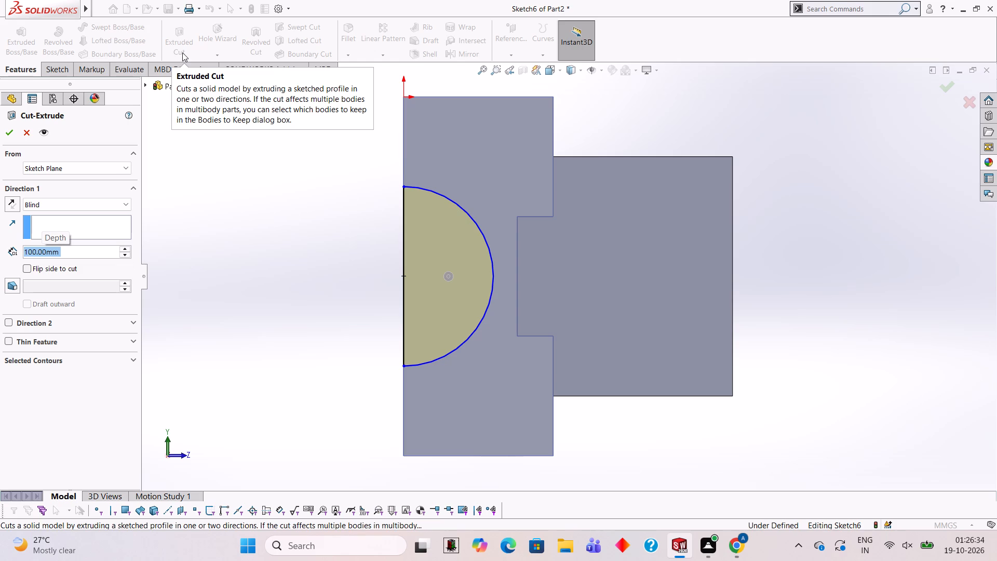
pyautogui.click(12, 138)
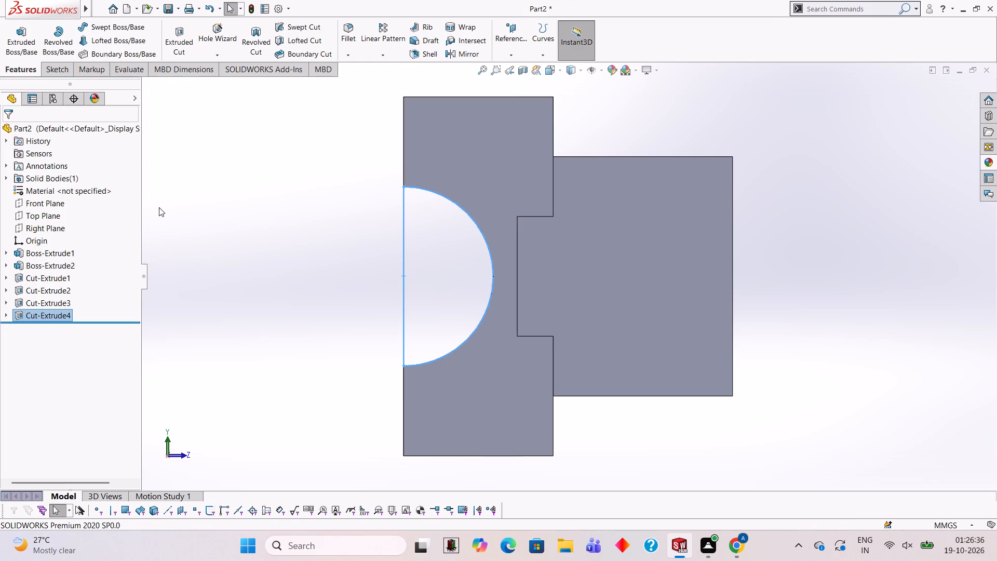
pyautogui.click(169, 209)
# Examine the crossing semicircular cuts, the side notches and the boss from several angles.
pyautogui.moveTo(258, 260); pyautogui.dragTo(300, 284, button='middle')
pyautogui.moveTo(331, 282); pyautogui.dragTo(359, 291, button='middle')
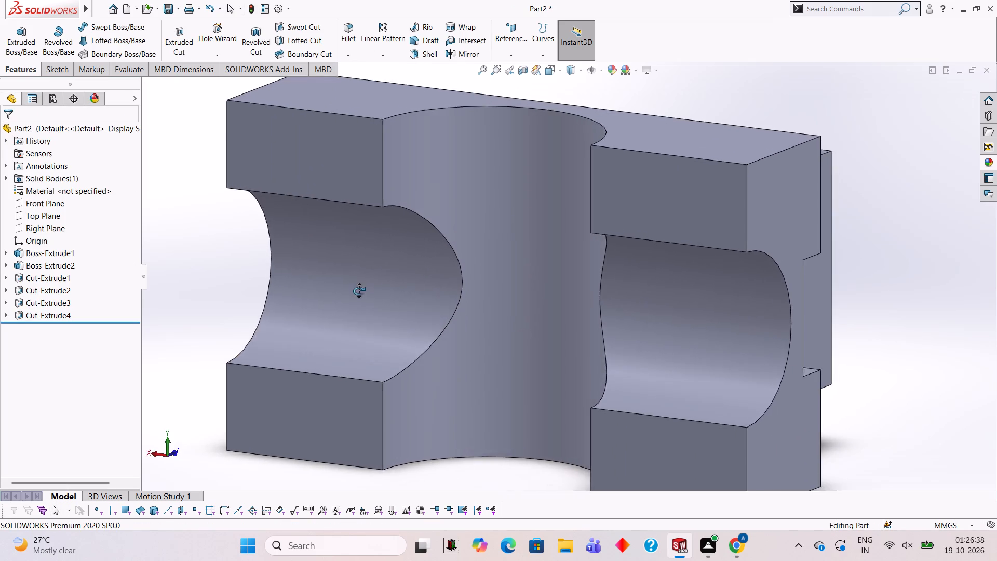
pyautogui.moveTo(359, 291); pyautogui.dragTo(304, 247, button='middle')
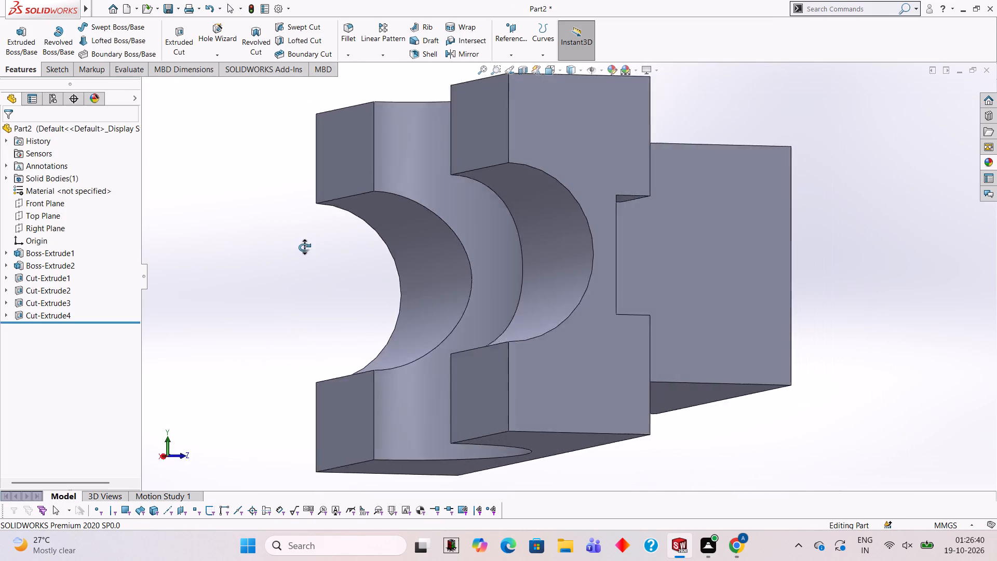
pyautogui.moveTo(304, 247); pyautogui.dragTo(314, 280, button='middle')
pyautogui.scroll(-1, 313, 278)
pyautogui.moveTo(416, 275); pyautogui.dragTo(392, 269, button='middle')
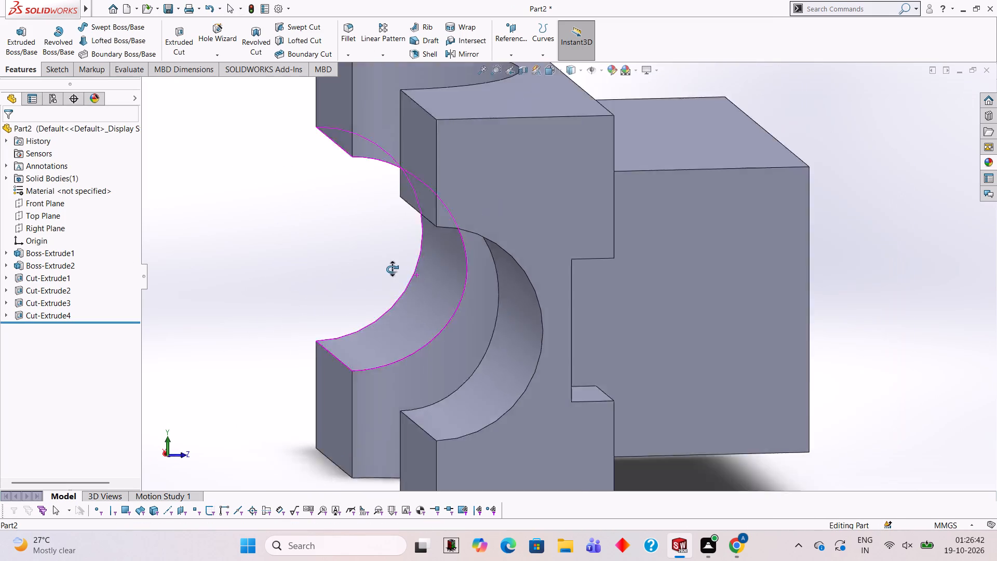
pyautogui.moveTo(392, 269); pyautogui.dragTo(385, 246, button='middle')
pyautogui.scroll(3, 408, 268)
pyautogui.moveTo(421, 271); pyautogui.dragTo(379, 260, button='middle')
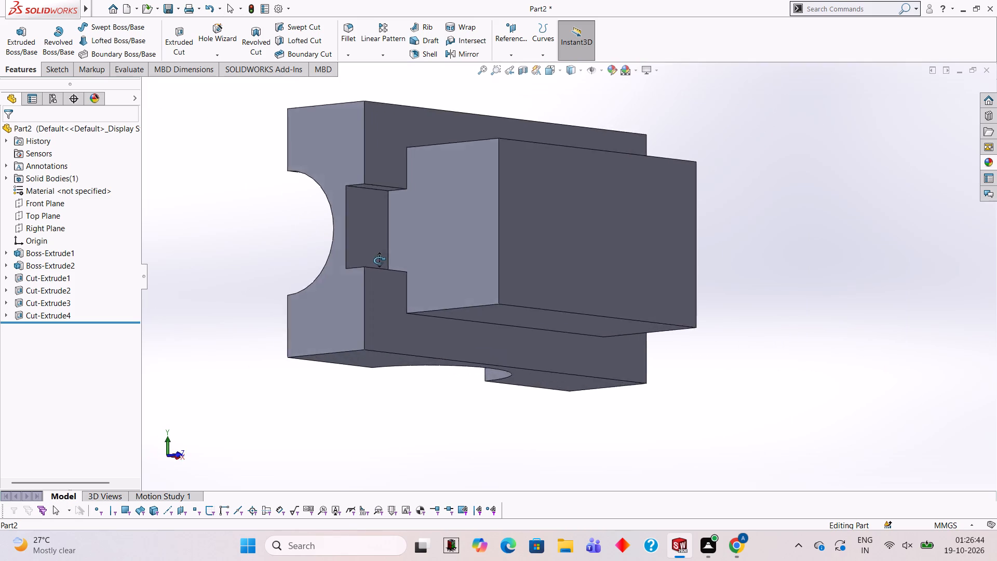
pyautogui.moveTo(379, 260); pyautogui.dragTo(375, 216, button='middle')
pyautogui.moveTo(428, 376); pyautogui.dragTo(420, 306, button='middle')
pyautogui.scroll(2, 425, 298)
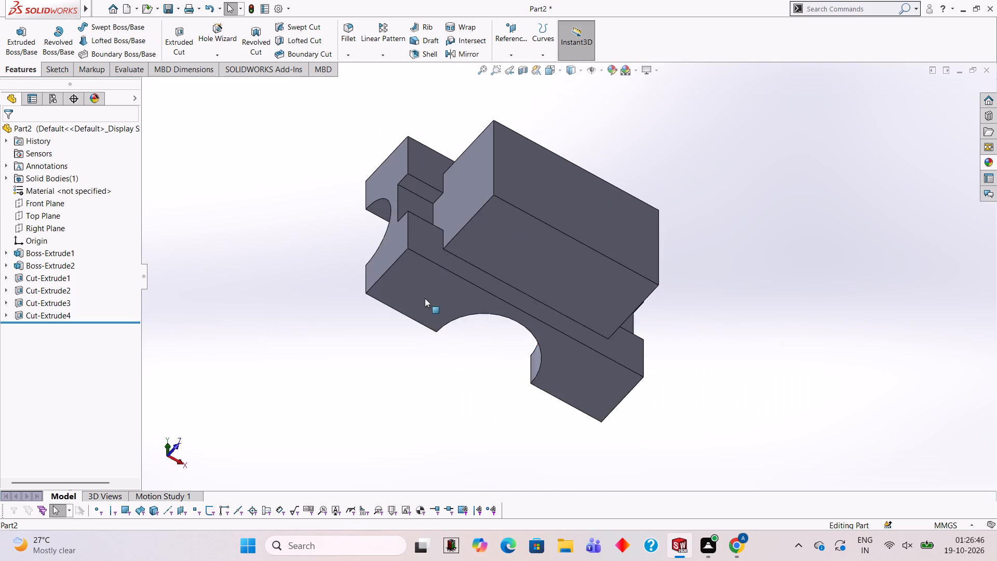
pyautogui.scroll(-1, 441, 306)
pyautogui.moveTo(441, 306); pyautogui.dragTo(404, 310, button='middle')
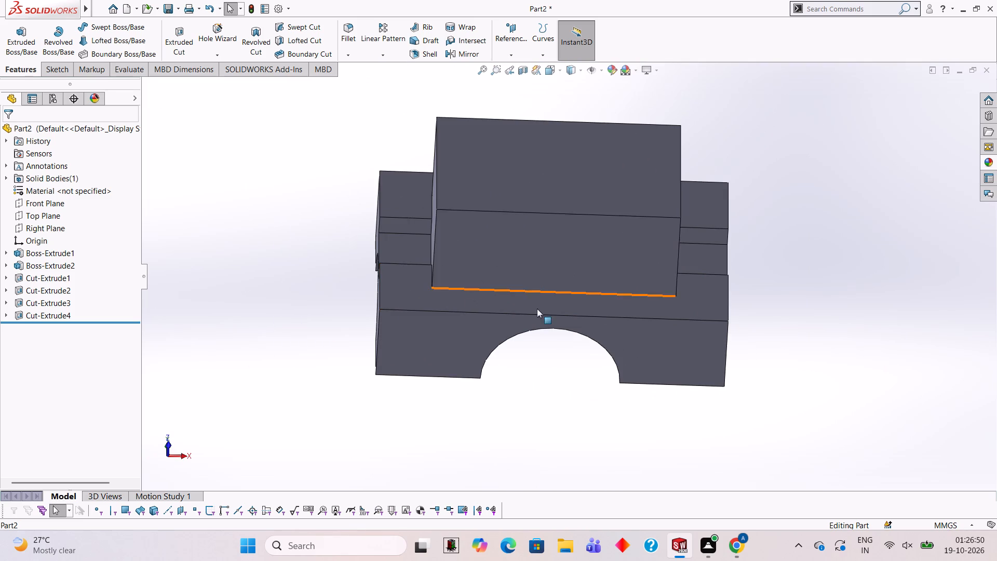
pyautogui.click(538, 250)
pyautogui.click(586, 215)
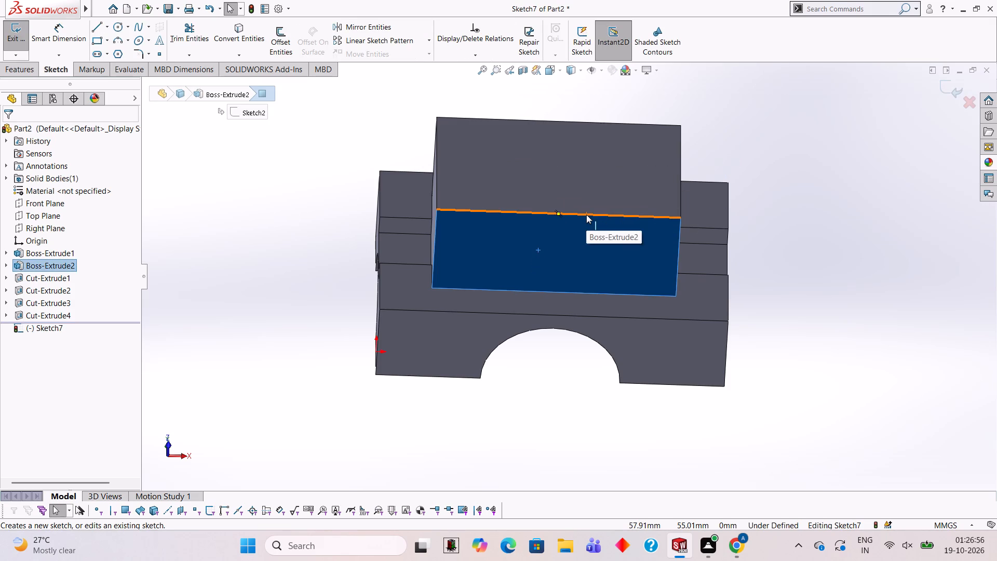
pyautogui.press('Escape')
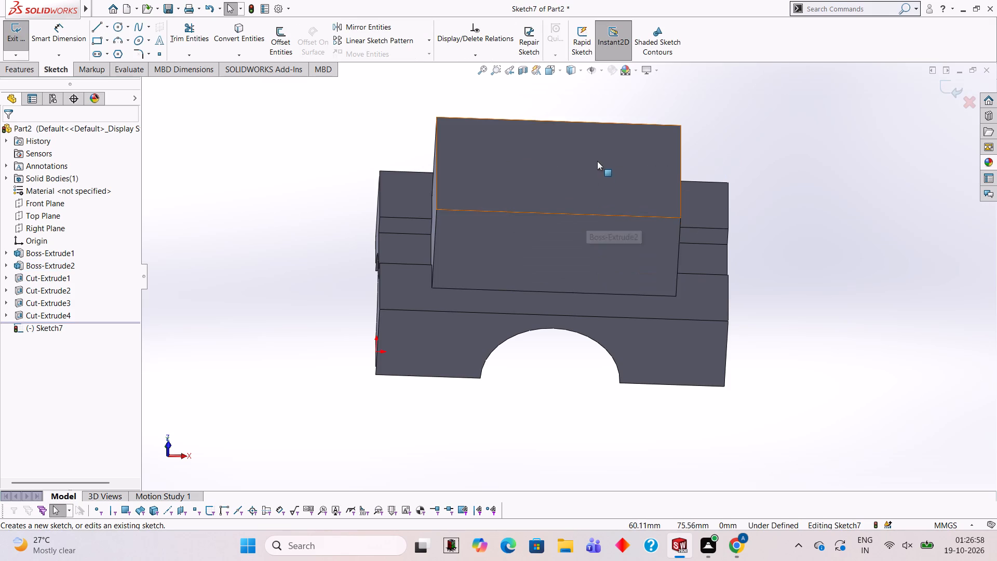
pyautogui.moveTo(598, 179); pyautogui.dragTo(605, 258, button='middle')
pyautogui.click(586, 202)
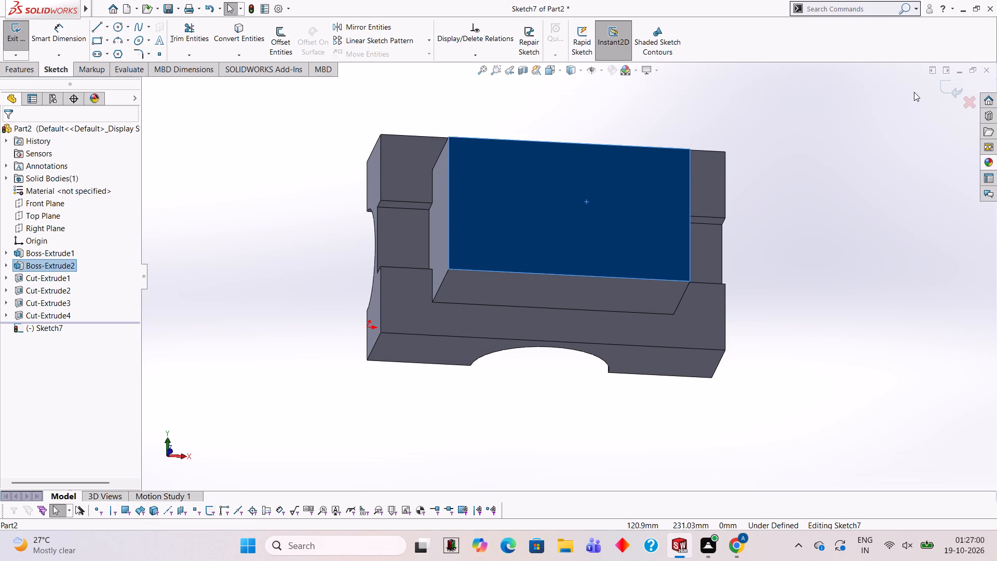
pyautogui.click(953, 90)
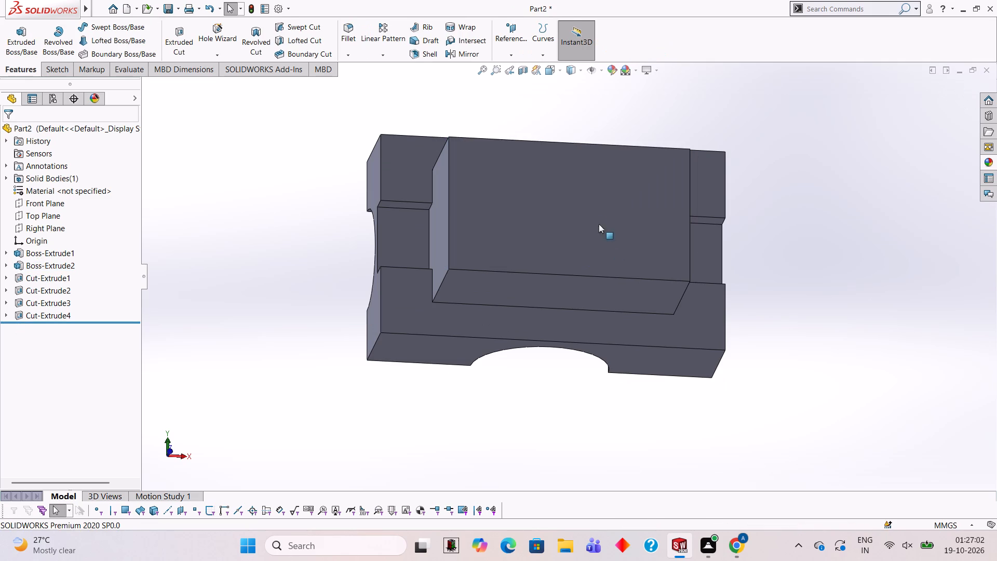
# Sketch connected lines of 13, 5, 26 and 5 mm on the boss's outer face, starting at its upper 70 mm edge's midpoint.
pyautogui.click(590, 210)
pyautogui.click(639, 179)
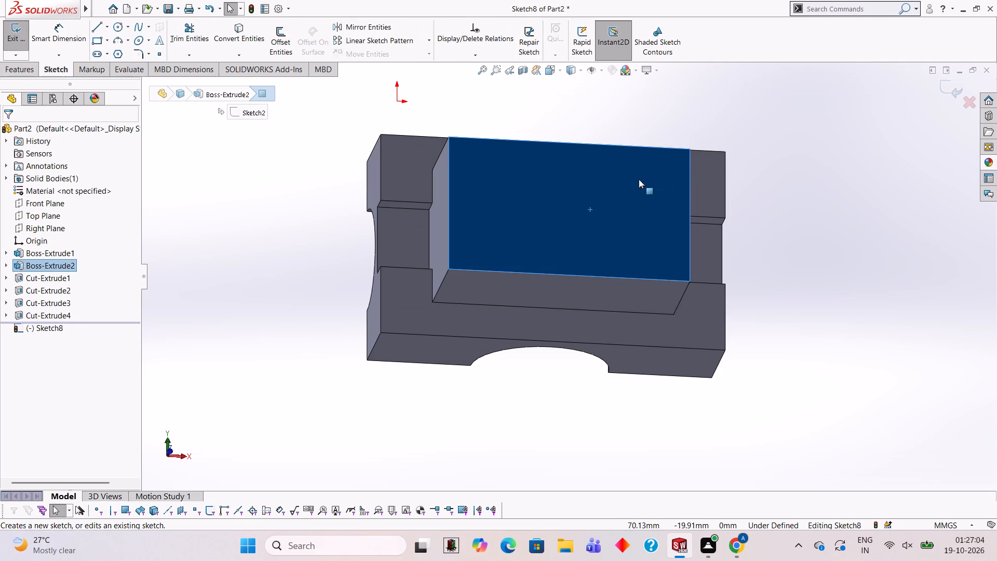
pyautogui.hotkey('ctrl', '8')
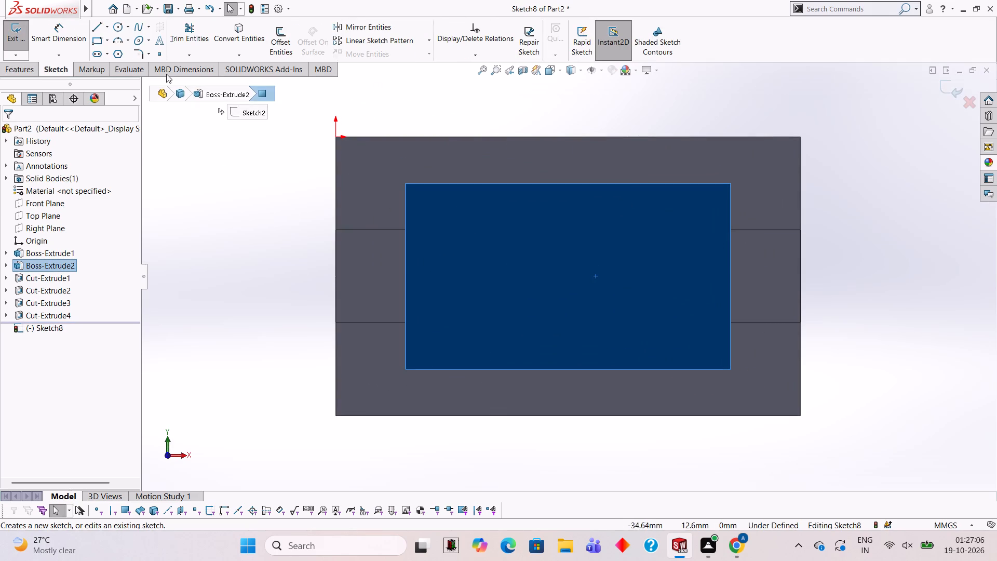
pyautogui.click(96, 33)
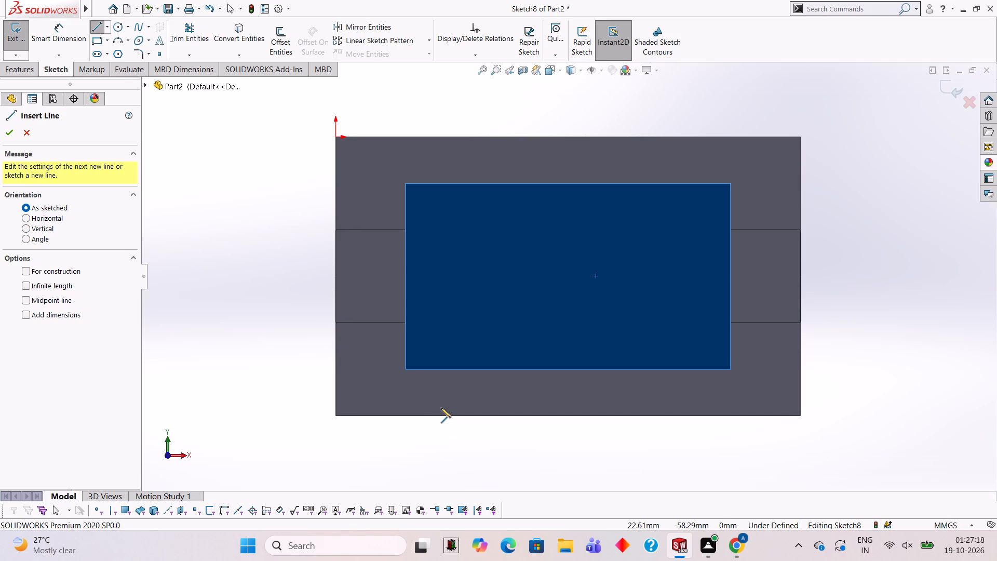
pyautogui.click(569, 183)
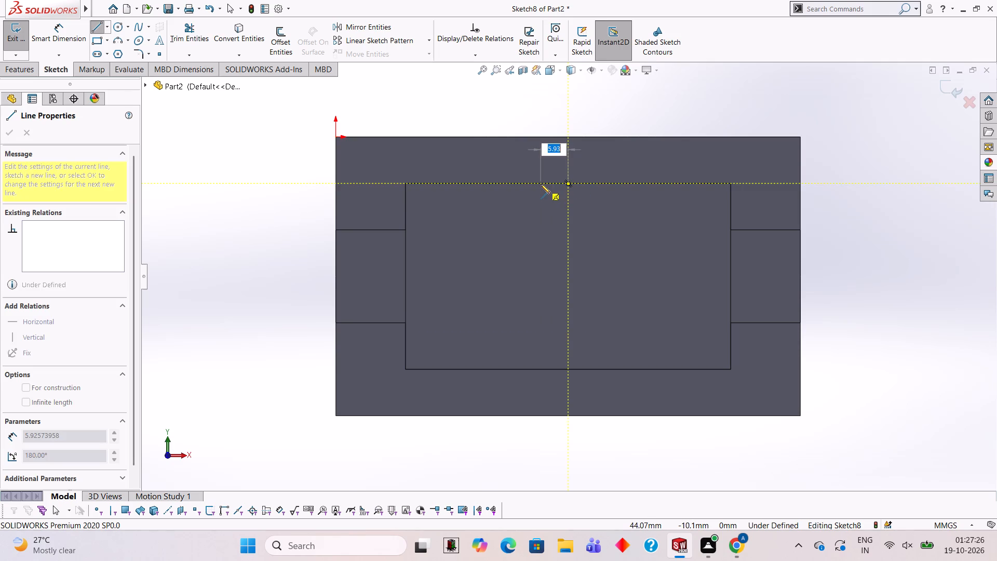
pyautogui.write('13')
pyautogui.press('Return')
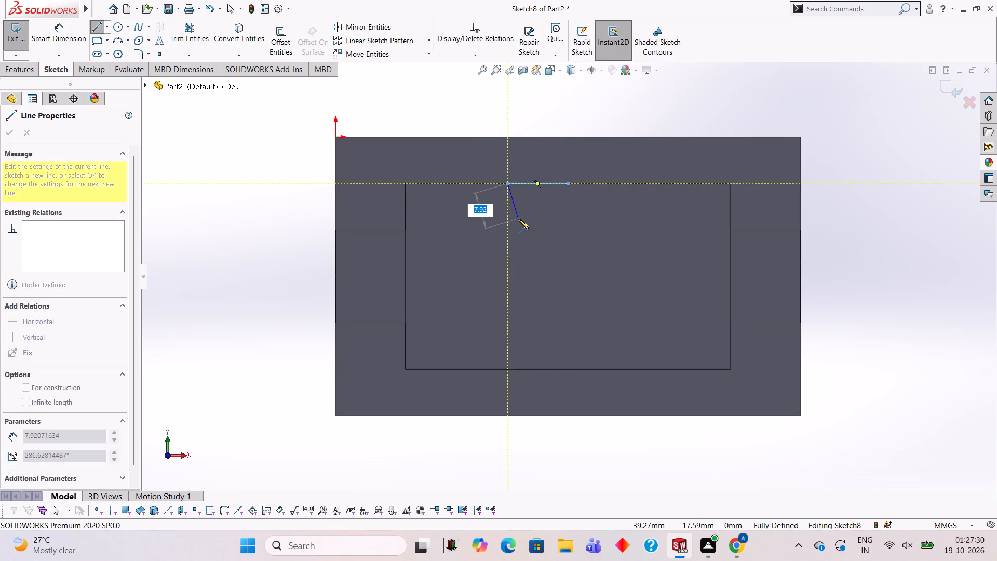
pyautogui.press('5')
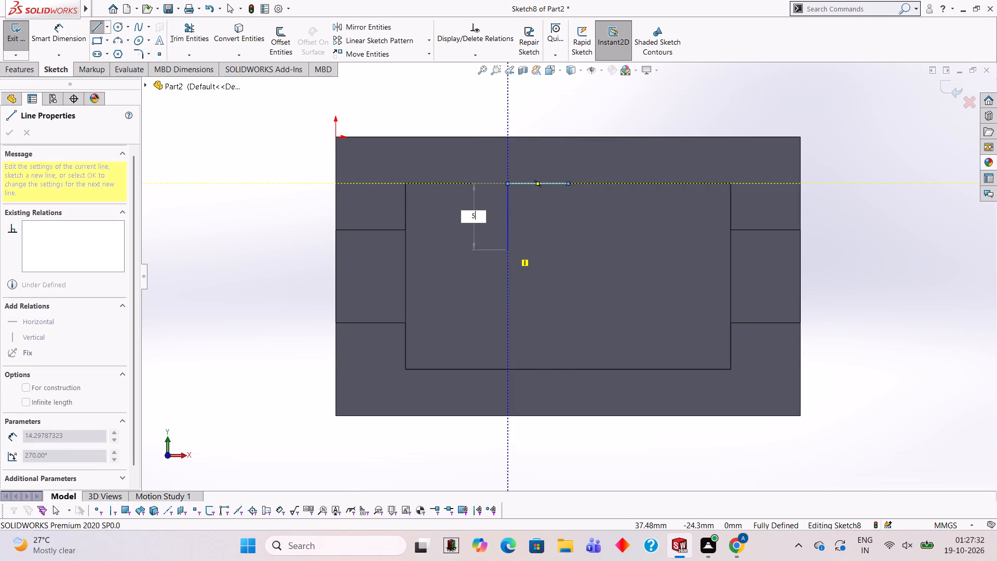
pyautogui.press('Return')
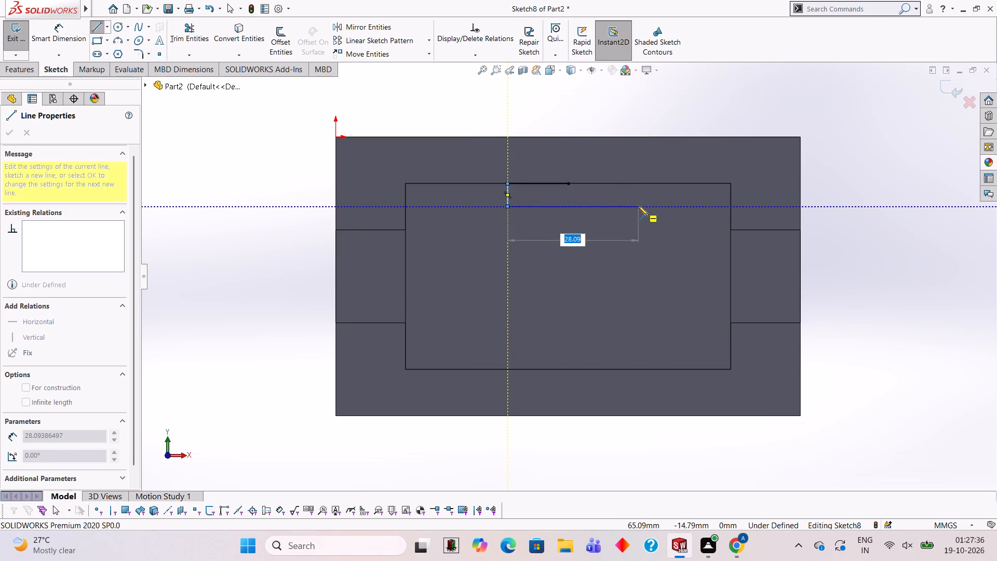
pyautogui.write('26')
pyautogui.press('Return')
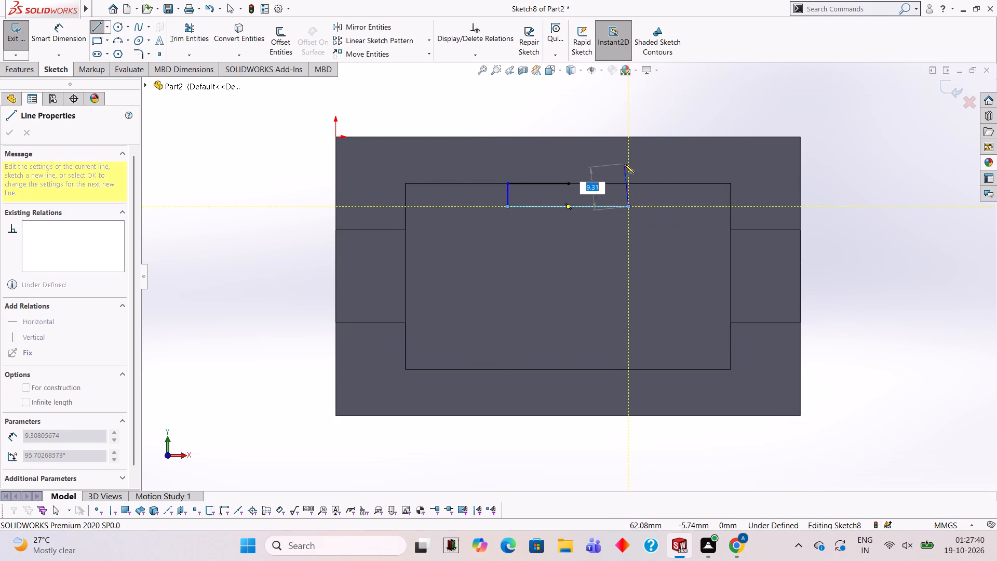
pyautogui.press('5')
pyautogui.press('Return')
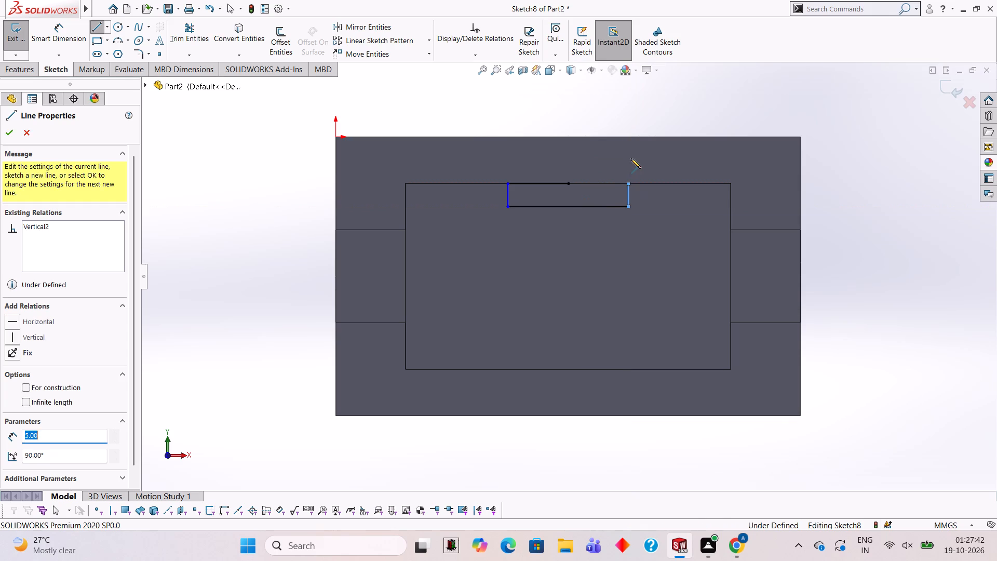
pyautogui.press('Escape')
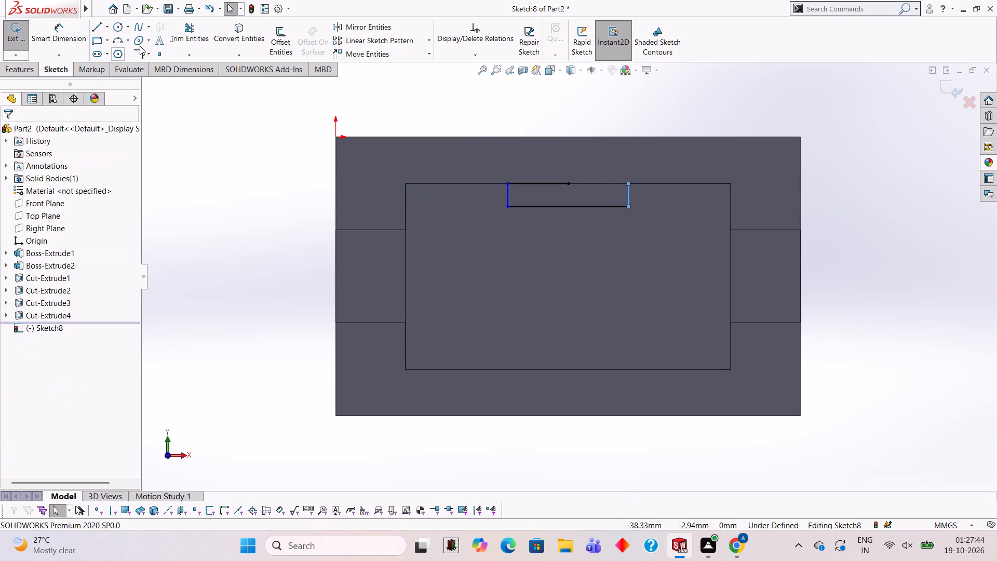
# Trim away the 13 mm line and close the 26 × 5 mm rectangle with a line along the boss's upper edge.
pyautogui.click(187, 41)
pyautogui.click(549, 182)
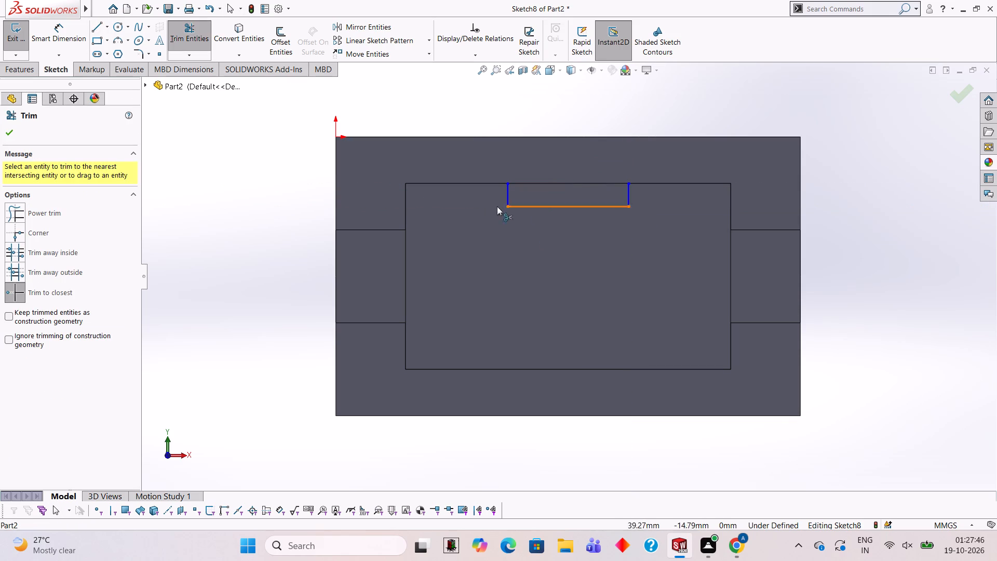
pyautogui.click(102, 29)
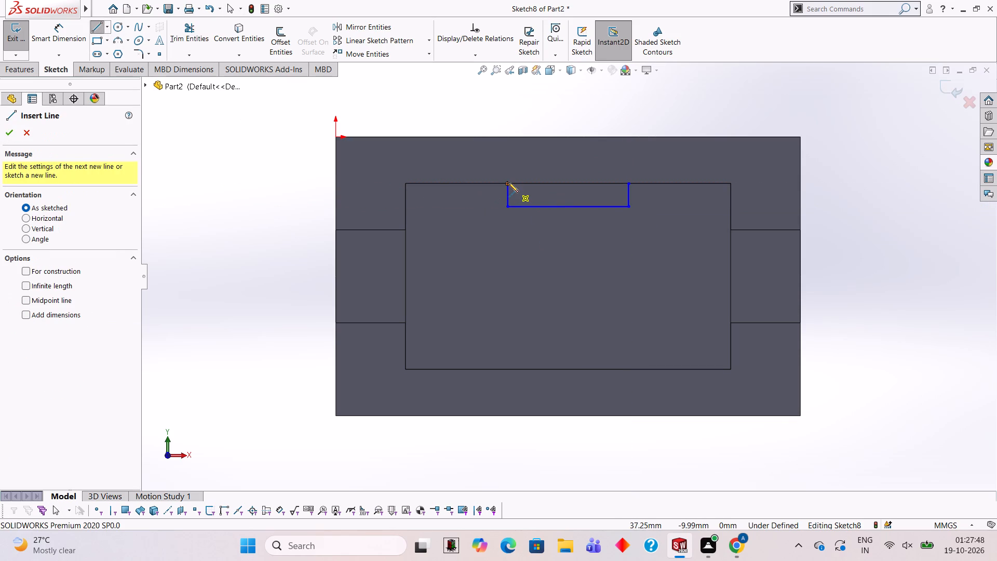
pyautogui.click(508, 182)
pyautogui.click(629, 183)
pyautogui.press('Escape')
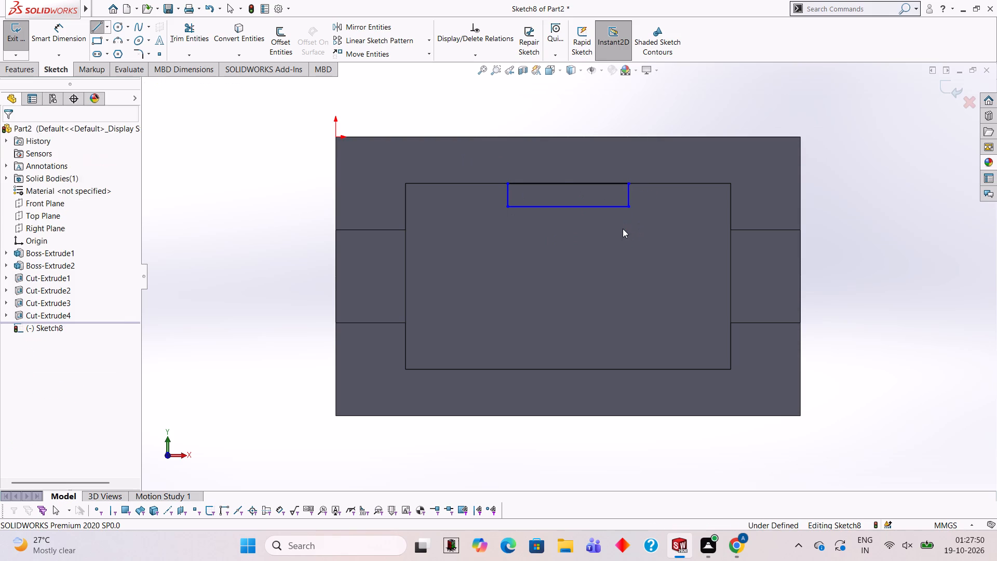
pyautogui.press('Escape')
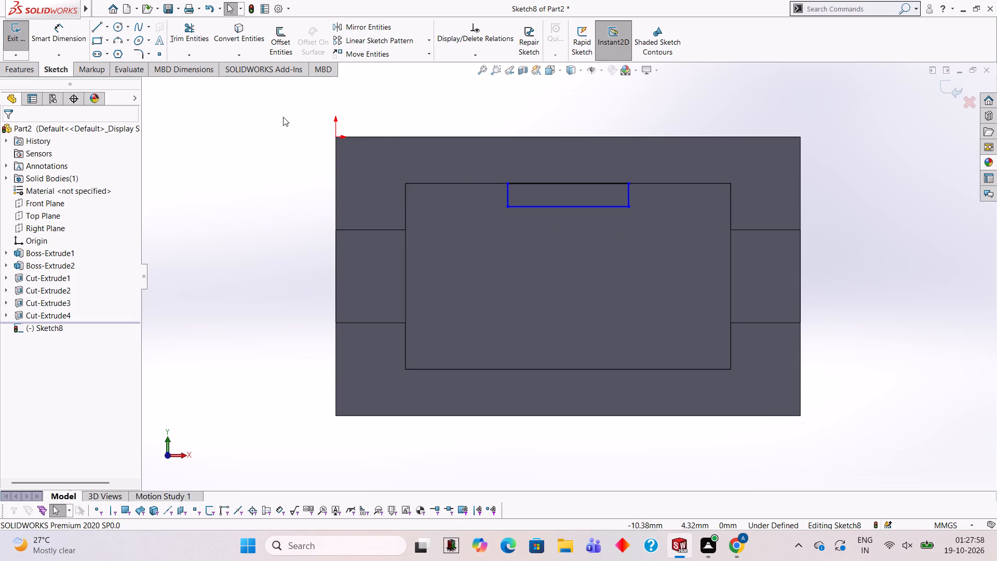
# Cut the 26 × 5 mm rectangle with a blind Extruded Cut 30 mm deep through the boss's height.
pyautogui.click(23, 64)
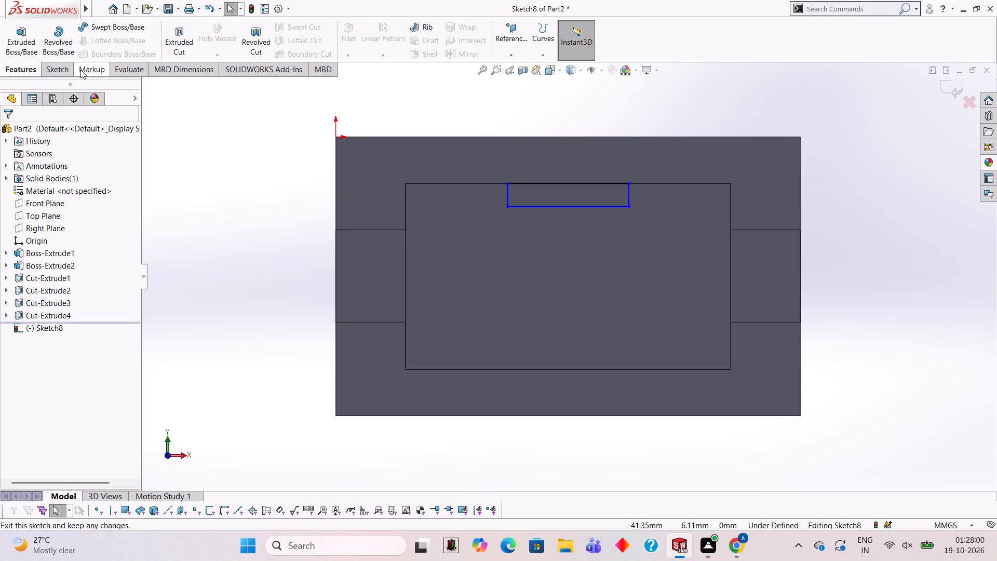
pyautogui.click(173, 48)
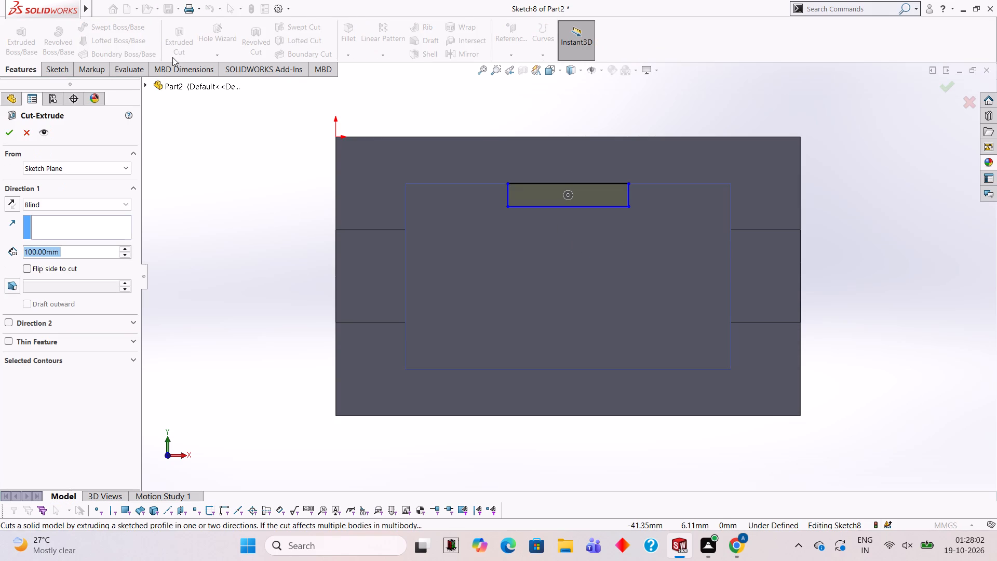
pyautogui.write('30')
pyautogui.press('Return')
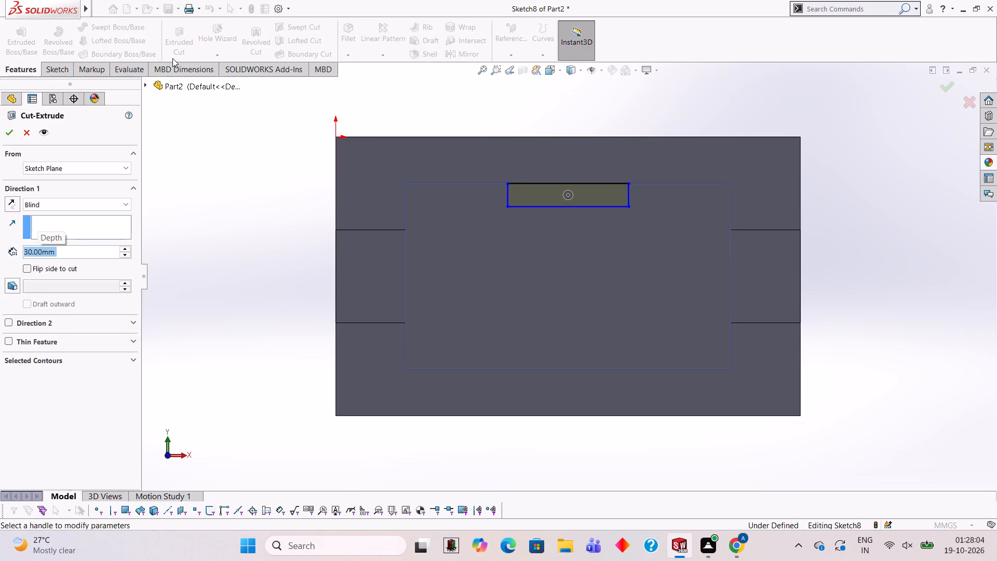
pyautogui.click(2, 135)
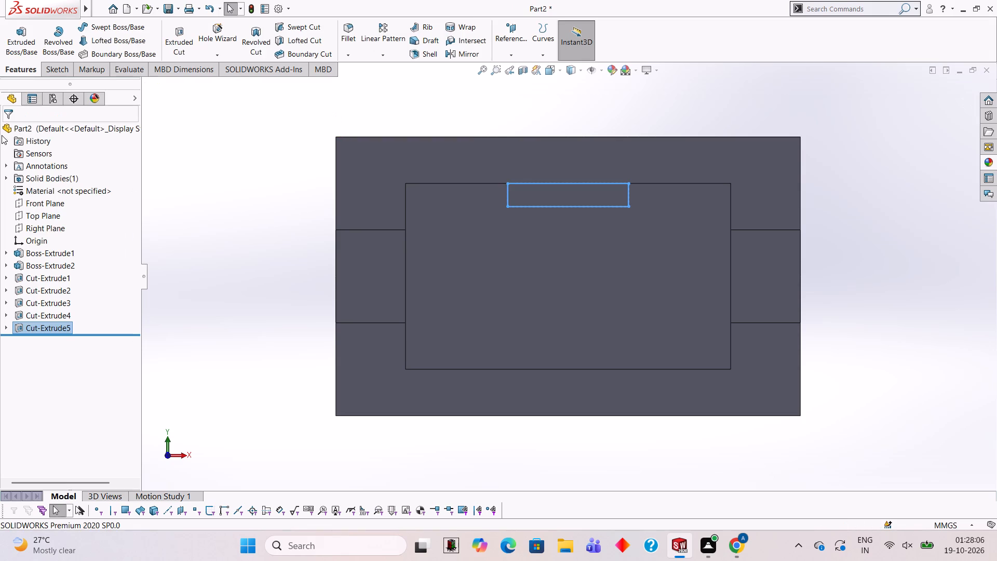
# Examine the boss's new rectangular notch and the surrounding block from several angles.
pyautogui.click(161, 176)
pyautogui.moveTo(207, 179); pyautogui.dragTo(220, 241, button='middle')
pyautogui.scroll(-1, 207, 179)
pyautogui.scroll(3, 251, 247)
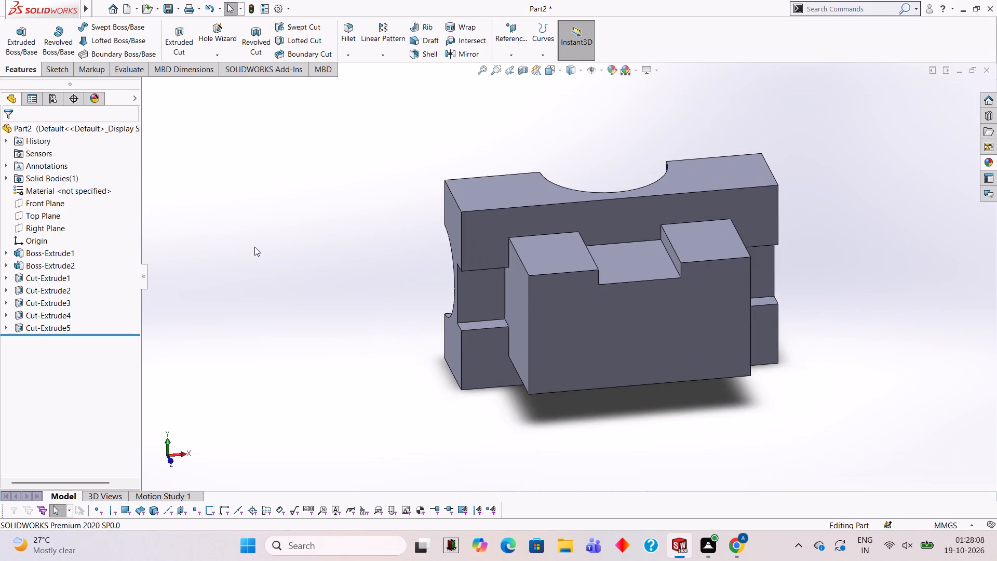
pyautogui.moveTo(383, 245); pyautogui.dragTo(388, 209, button='middle')
pyautogui.moveTo(566, 288); pyautogui.dragTo(536, 238, button='middle')
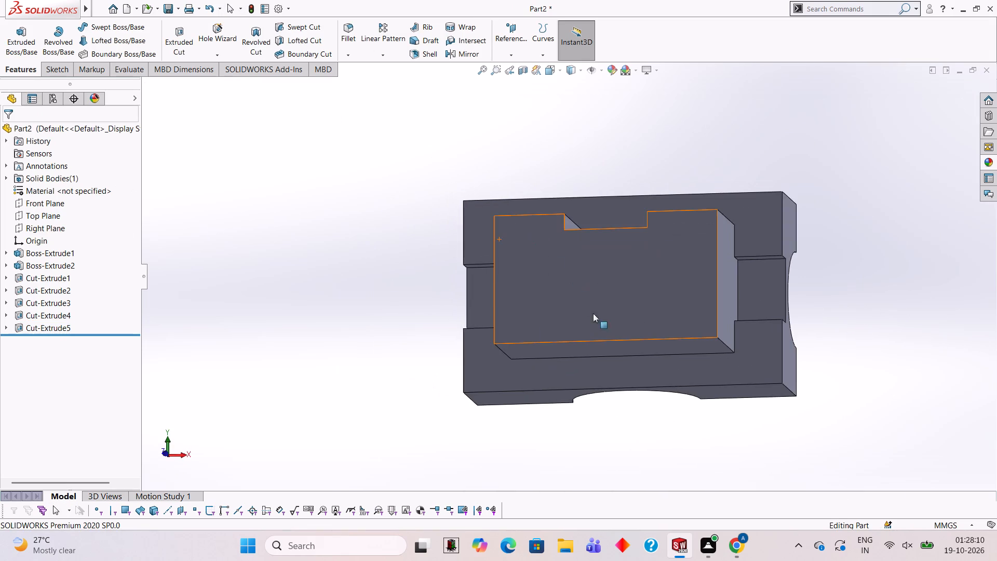
pyautogui.moveTo(595, 315); pyautogui.dragTo(628, 191, button='middle')
pyautogui.scroll(-1, 649, 192)
pyautogui.moveTo(649, 192); pyautogui.dragTo(615, 314, button='middle')
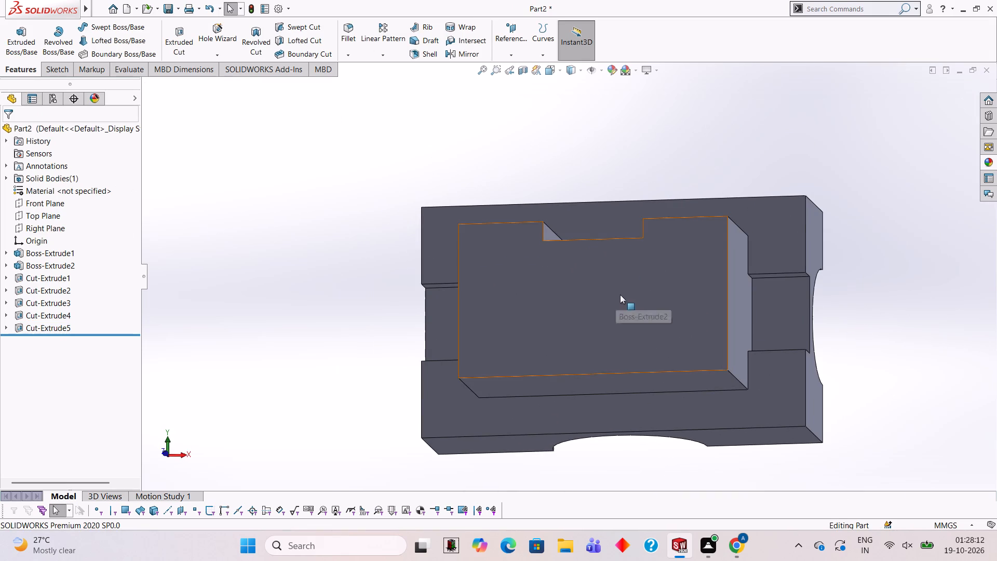
# Sketch connected lines of 13, 5, 26 and 5 mm on the boss's outer face, starting at its lower 70 mm edge's midpoint.
pyautogui.click(620, 295)
pyautogui.click(661, 269)
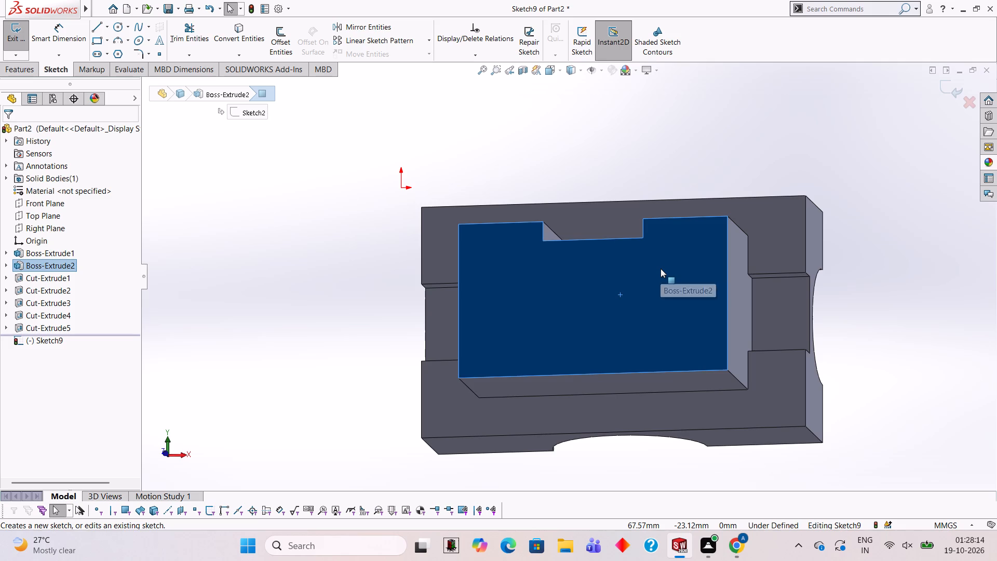
pyautogui.hotkey('ctrl', '8')
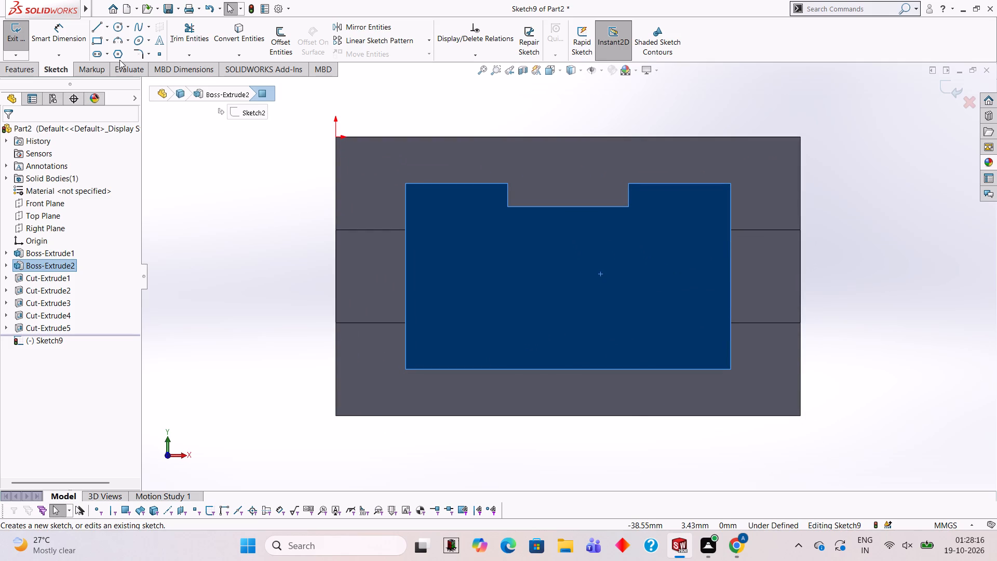
pyautogui.click(99, 24)
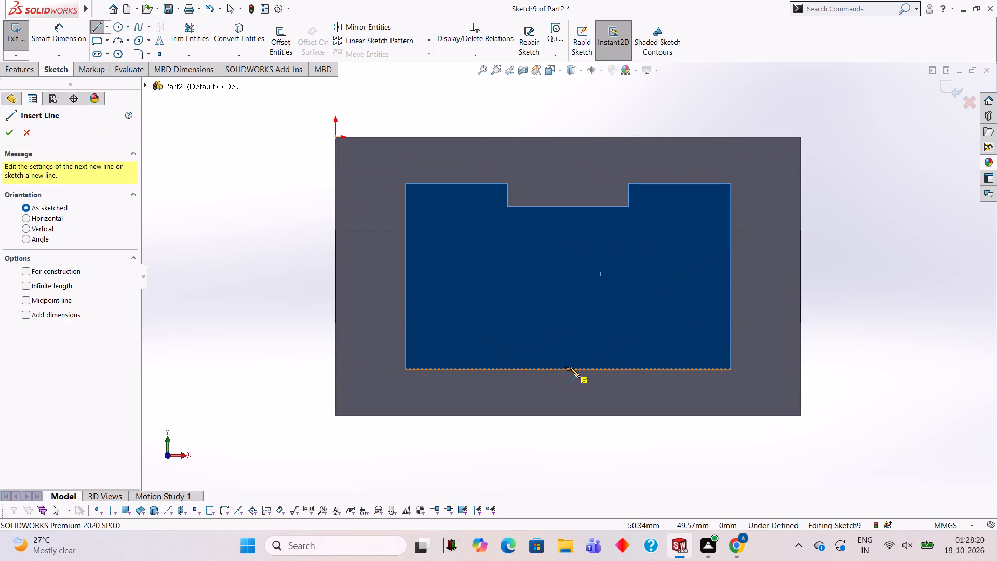
pyautogui.click(569, 370)
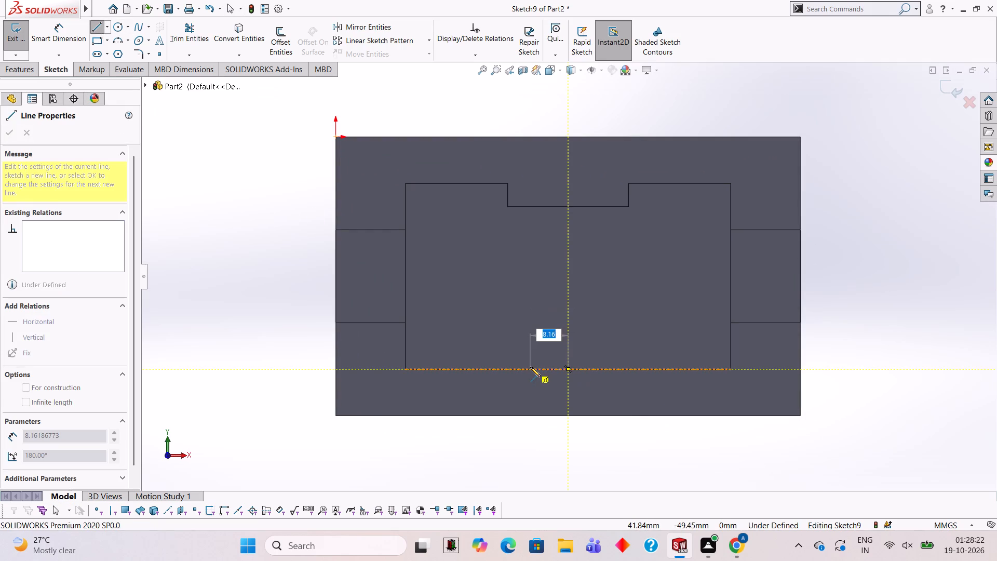
pyautogui.write('13')
pyautogui.press('Return')
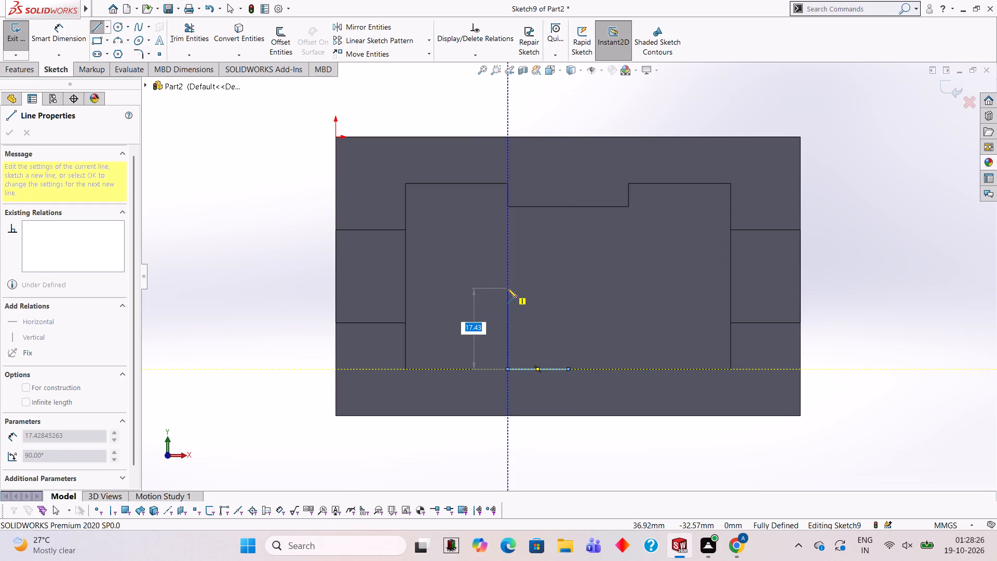
pyautogui.press('5')
pyautogui.press('Return')
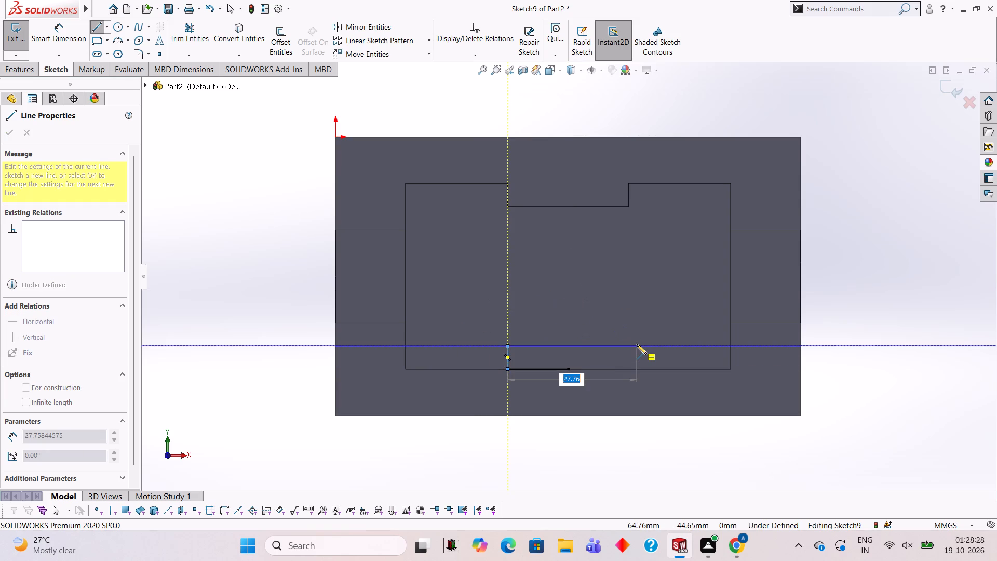
pyautogui.write('26')
pyautogui.press('Return')
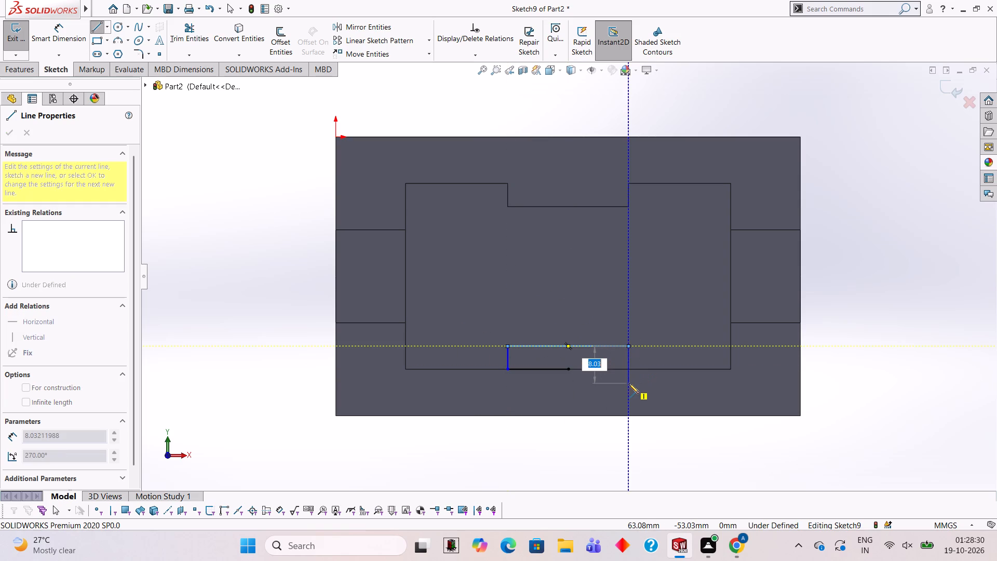
pyautogui.press('5')
pyautogui.press('Return')
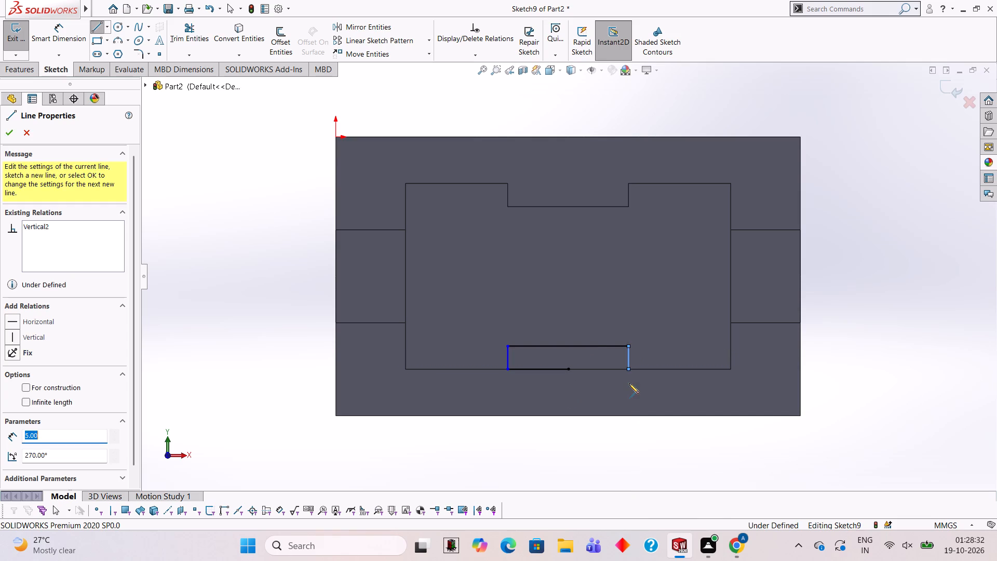
pyautogui.press('Escape')
# Trim away the 13 mm line and close the second 26 × 5 mm rectangle with a line along the boss's lower edge.
pyautogui.click(192, 22)
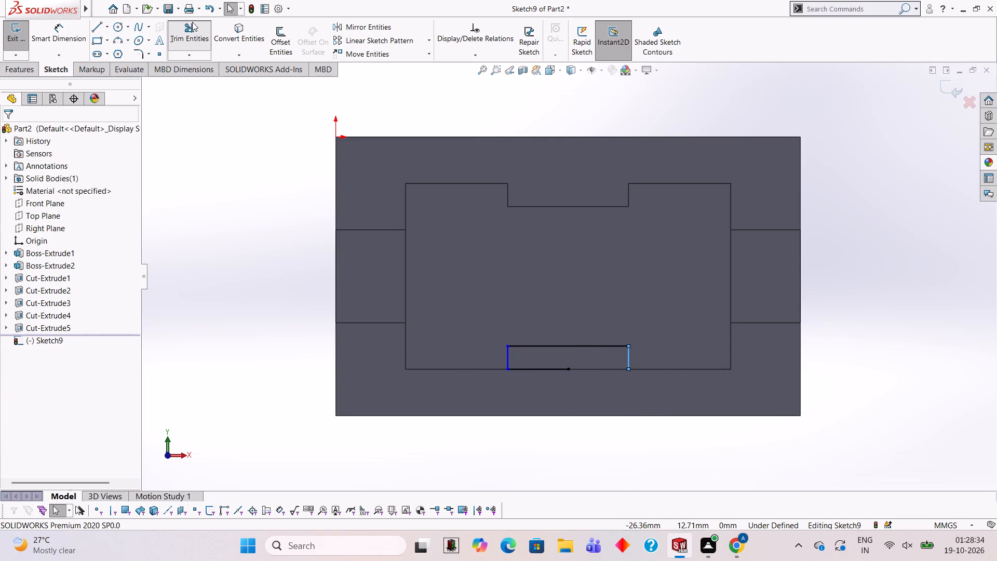
pyautogui.click(530, 371)
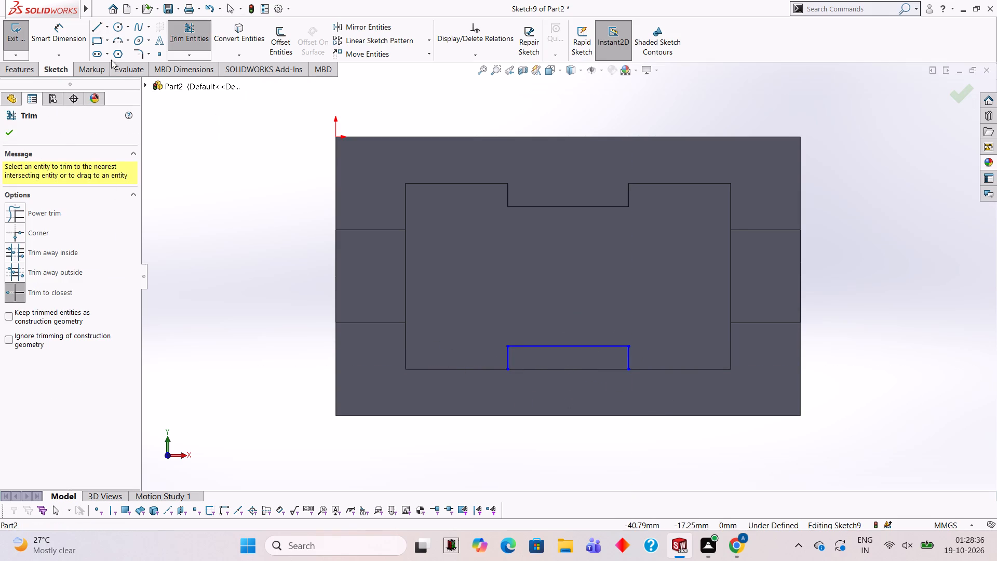
pyautogui.click(98, 29)
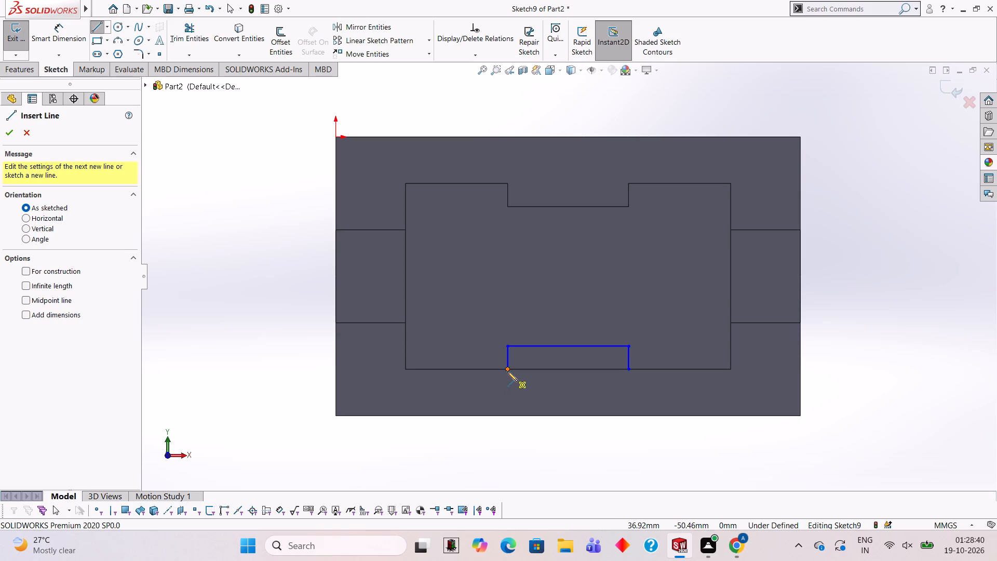
pyautogui.click(507, 369)
pyautogui.click(628, 370)
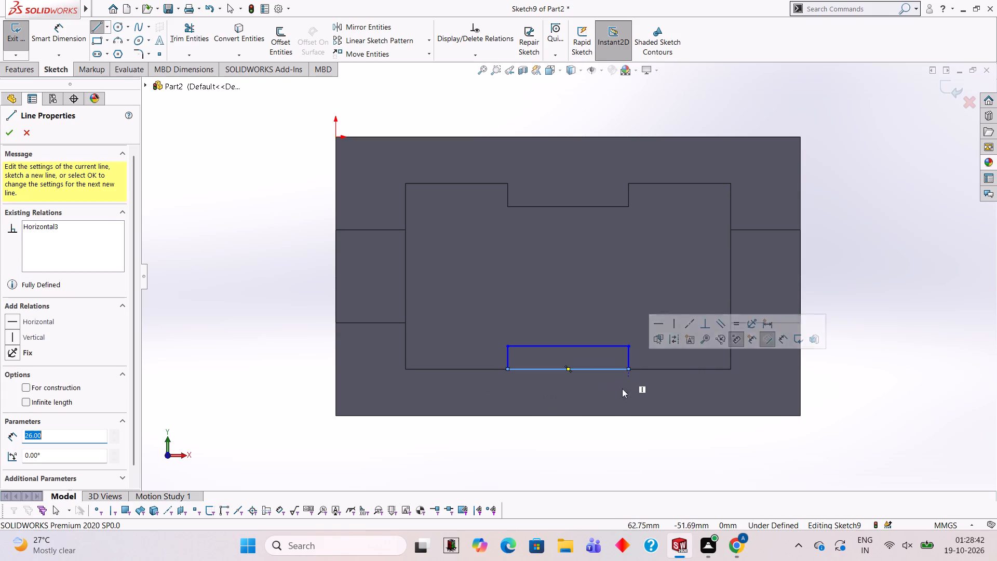
pyautogui.press('Escape')
# Cut the second 26 × 5 mm rectangle with a blind Extruded Cut 30 mm deep through the boss's height.
pyautogui.click(28, 66)
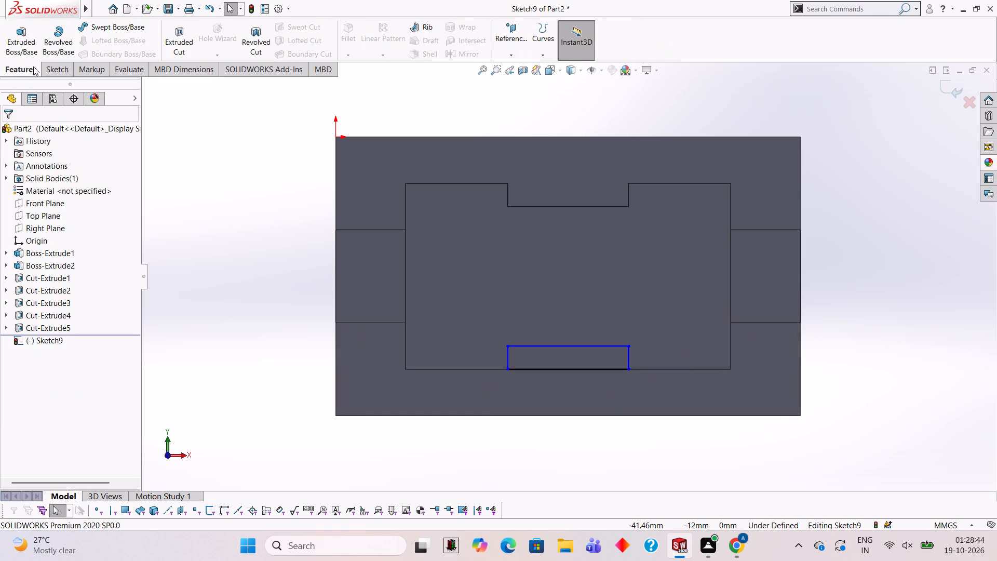
pyautogui.click(195, 54)
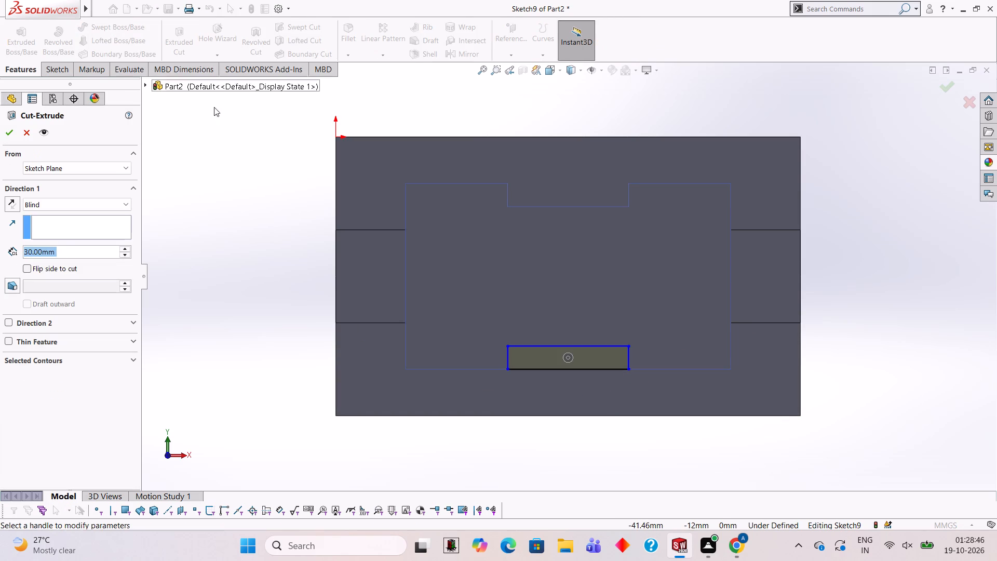
pyautogui.moveTo(543, 402); pyautogui.dragTo(531, 273, button='middle')
pyautogui.scroll(-1, 545, 402)
pyautogui.scroll(1, 528, 271)
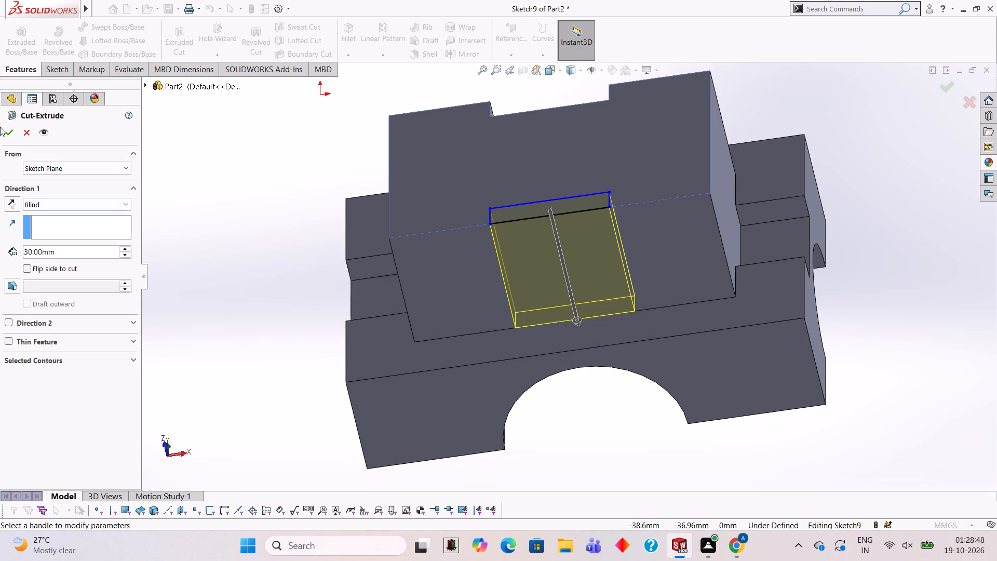
pyautogui.click(8, 131)
pyautogui.click(261, 218)
# Examine the boss's two opposing rectangular notches and the surrounding block from several angles.
pyautogui.moveTo(289, 228); pyautogui.dragTo(331, 281, button='middle')
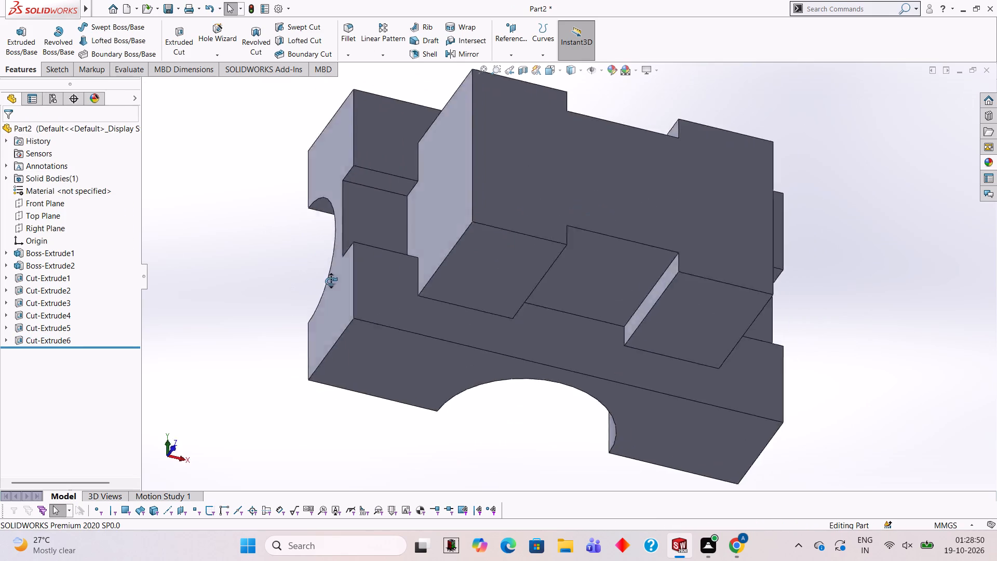
pyautogui.moveTo(331, 281); pyautogui.dragTo(336, 302, button='middle')
pyautogui.scroll(3, 345, 302)
pyautogui.moveTo(442, 302); pyautogui.dragTo(481, 296, button='middle')
pyautogui.scroll(-1, 413, 379)
pyautogui.scroll(1, 611, 206)
pyautogui.moveTo(610, 206); pyautogui.dragTo(576, 188, button='middle')
pyautogui.scroll(-2, 582, 193)
pyautogui.moveTo(588, 212); pyautogui.dragTo(579, 281, button='middle')
pyautogui.scroll(-1, 588, 212)
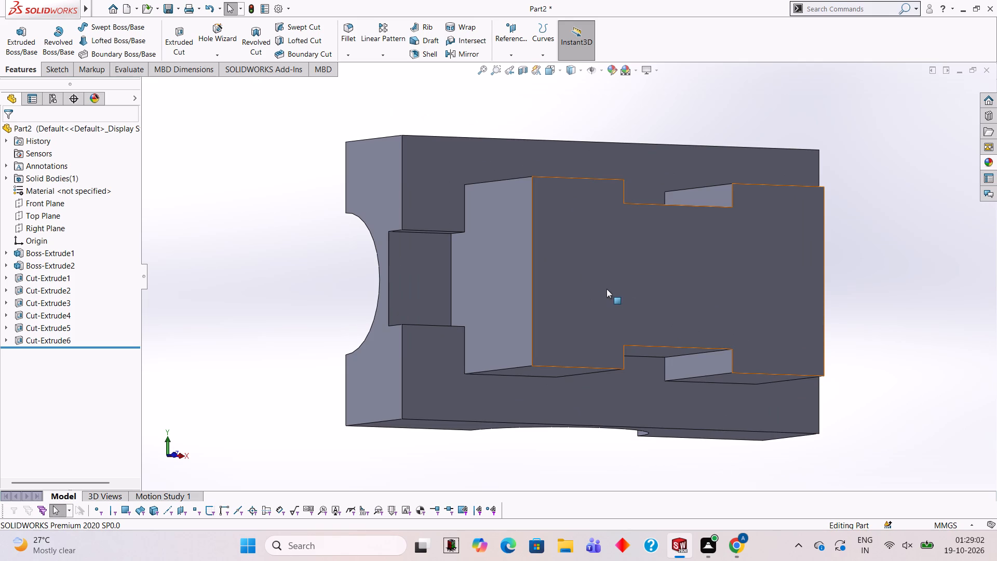
# Sketch a circle of 10 mm radius centred on the boss's outer face, aligned with the midpoints of its edges.
pyautogui.click(676, 276)
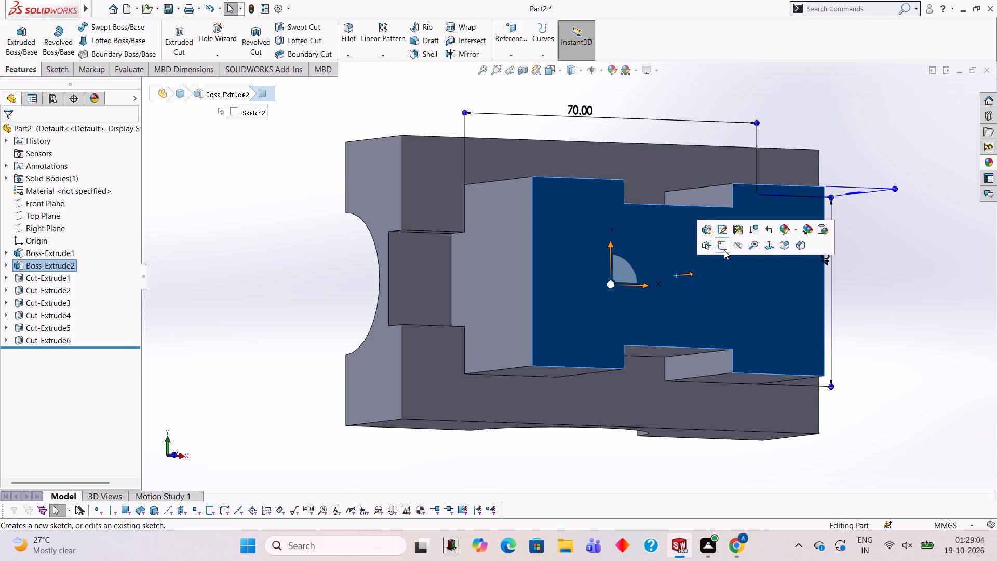
pyautogui.click(718, 243)
pyautogui.hotkey('ctrl', '8')
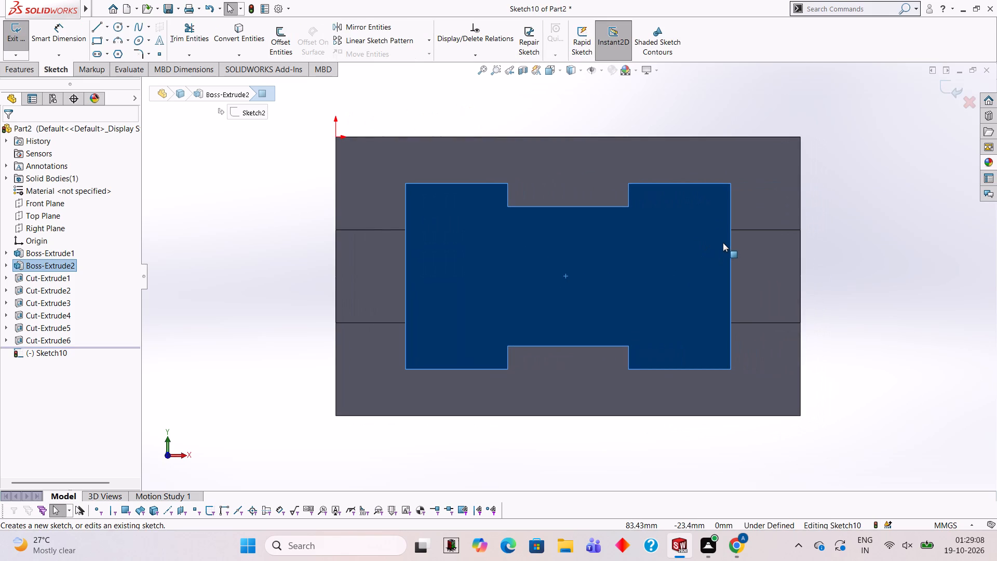
pyautogui.click(114, 30)
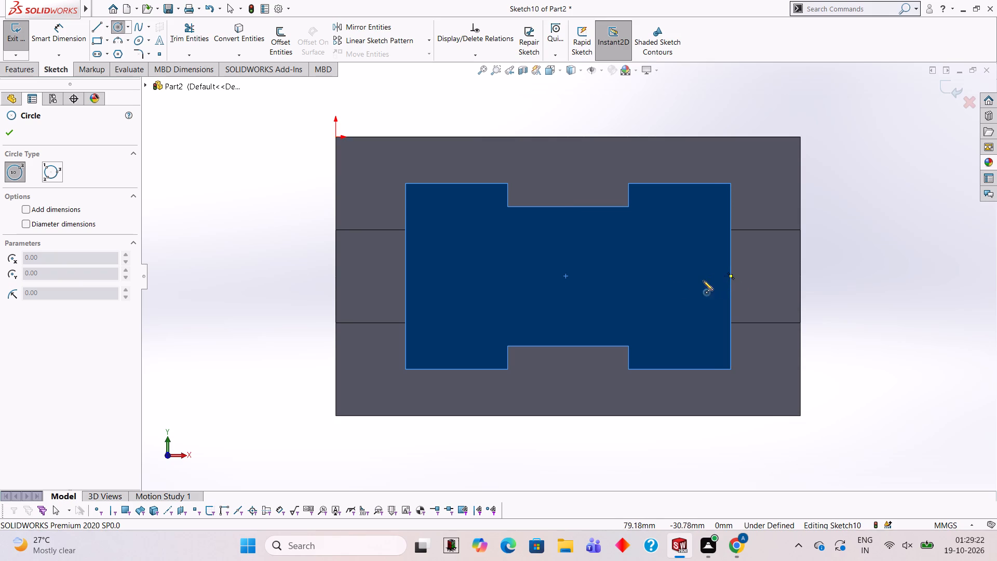
pyautogui.click(568, 275)
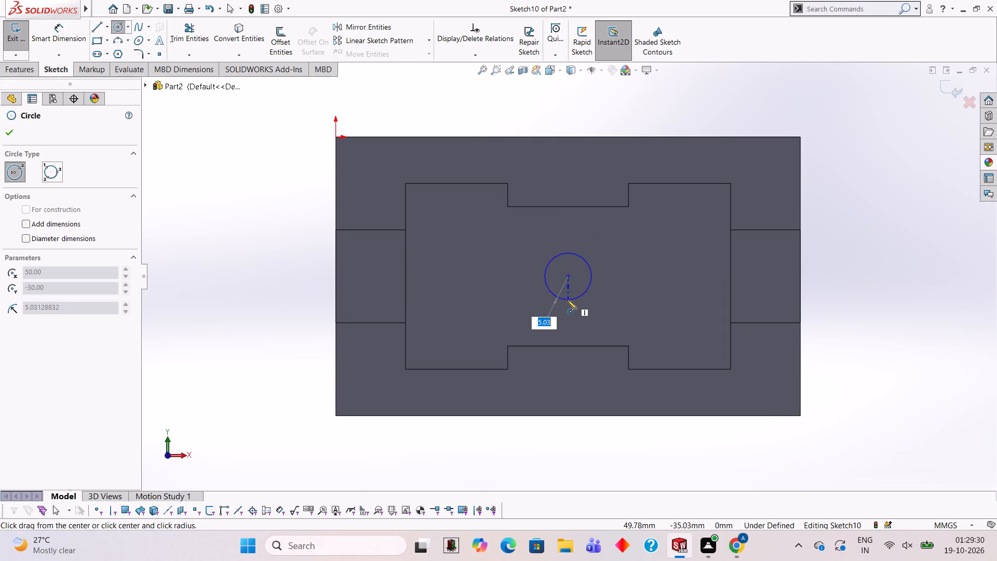
pyautogui.press('1')
pyautogui.press('0')
pyautogui.press('Return')
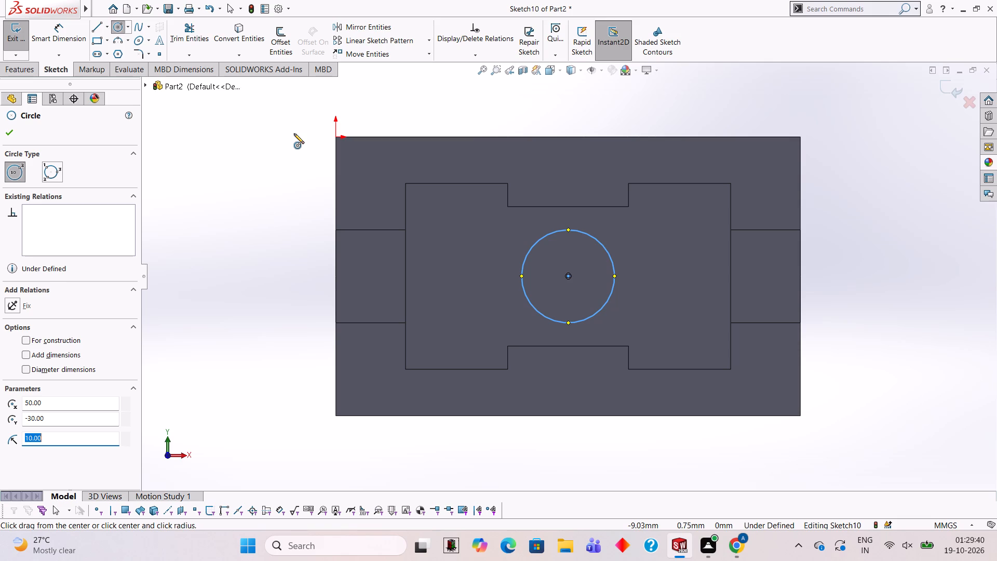
# Cut the 10 mm radius circle with a blind Extruded Cut 55 mm deep through the boss and block.
pyautogui.click(18, 73)
pyautogui.click(178, 55)
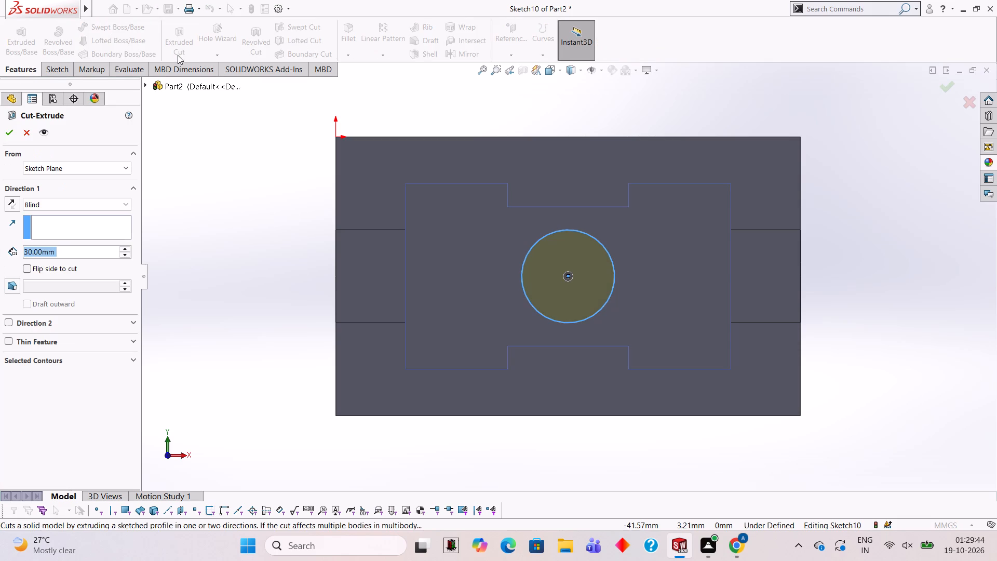
pyautogui.moveTo(366, 383); pyautogui.dragTo(382, 270, button='middle')
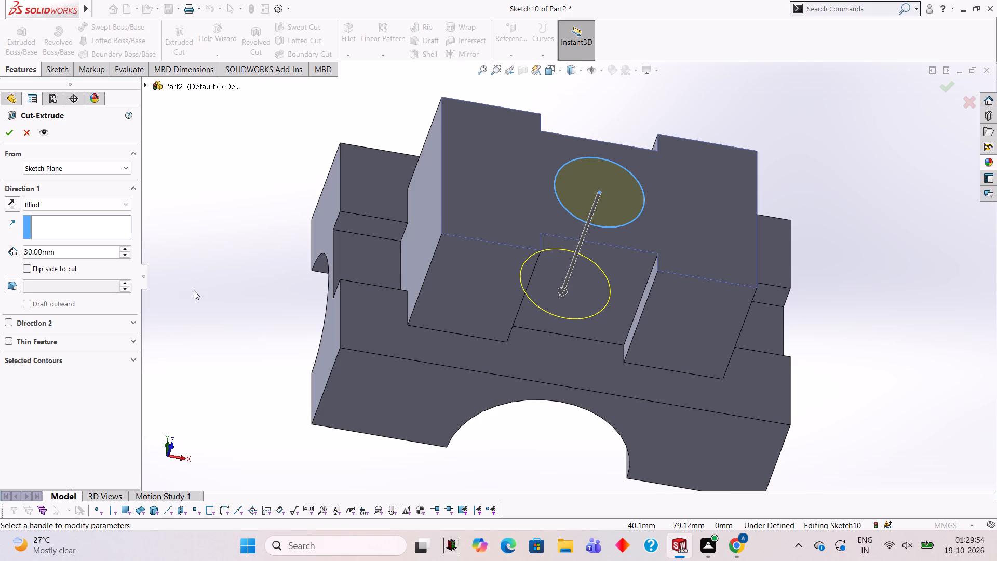
pyautogui.click(95, 256)
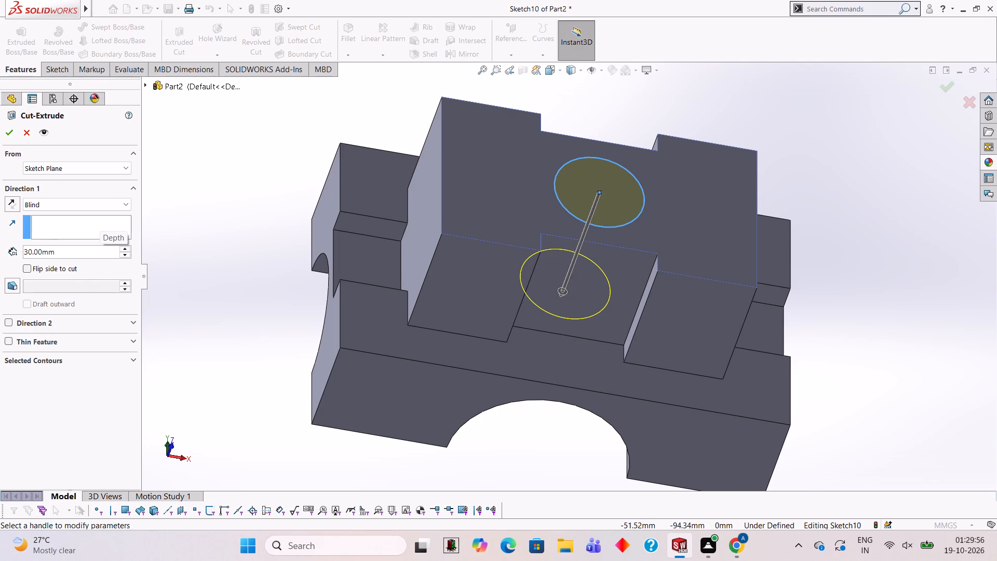
pyautogui.press('BackSpace')
pyautogui.press('BackSpace')
pyautogui.press('BackSpace')
pyautogui.press('BackSpace')
pyautogui.press('BackSpace')
pyautogui.press('BackSpace')
pyautogui.press('BackSpace')
pyautogui.press('BackSpace')
pyautogui.press('BackSpace')
pyautogui.press('BackSpace')
pyautogui.press('BackSpace')
pyautogui.press('BackSpace')
pyautogui.press('BackSpace')
pyautogui.press('BackSpace')
pyautogui.press('BackSpace')
pyautogui.press('BackSpace')
pyautogui.write('55')
pyautogui.press('Return')
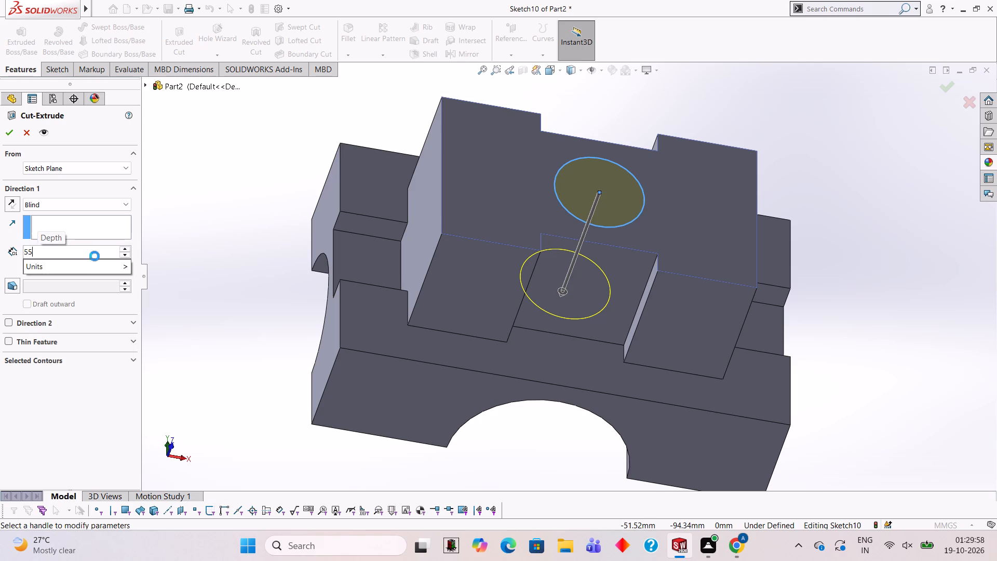
pyautogui.moveTo(570, 422); pyautogui.dragTo(561, 238, button='middle')
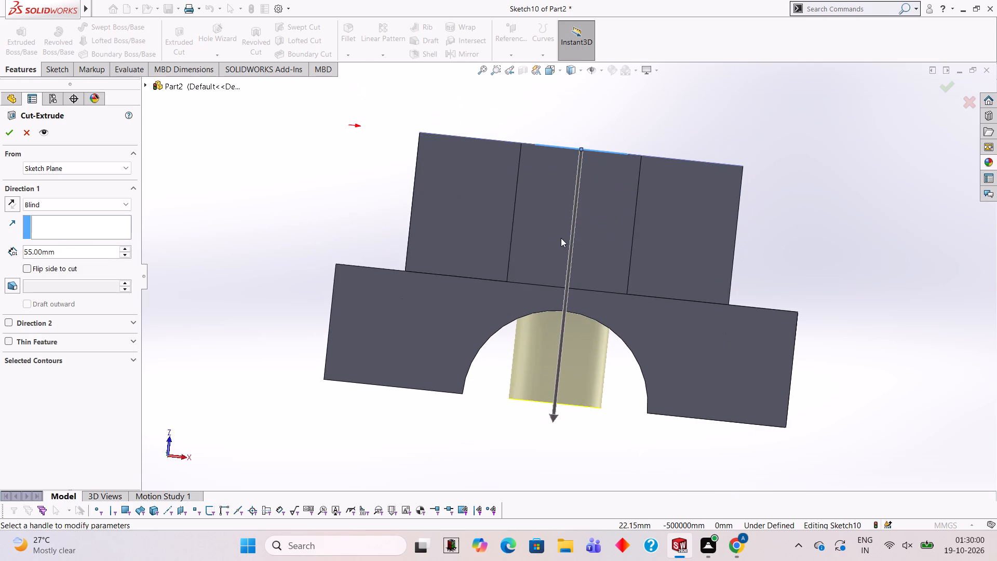
pyautogui.click(7, 135)
pyautogui.click(250, 197)
# Examine the central round hole and its opening into the semicircular cuts from several angles.
pyautogui.middleClick(254, 197)
pyautogui.scroll(-1, 289, 284)
pyautogui.moveTo(302, 289); pyautogui.dragTo(493, 356, button='middle')
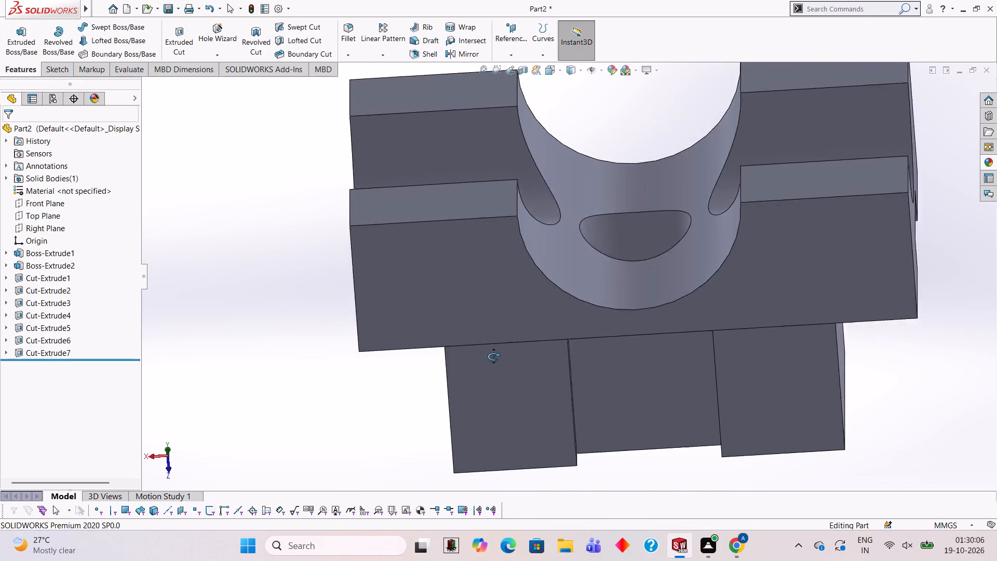
pyautogui.moveTo(493, 356); pyautogui.dragTo(434, 348, button='middle')
pyautogui.moveTo(559, 319); pyautogui.dragTo(496, 283, button='middle')
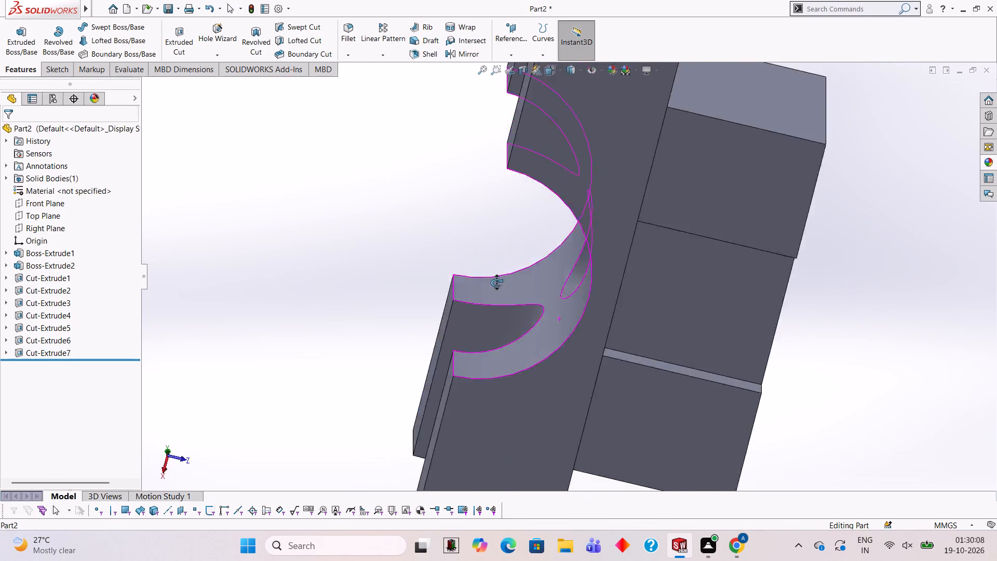
pyautogui.moveTo(496, 283); pyautogui.dragTo(429, 244, button='middle')
pyautogui.moveTo(516, 116); pyautogui.dragTo(511, 349, button='middle')
pyautogui.scroll(-1, 520, 251)
pyautogui.moveTo(527, 249); pyautogui.dragTo(540, 294, button='middle')
pyautogui.scroll(5, 539, 299)
pyautogui.moveTo(572, 281); pyautogui.dragTo(532, 208, button='middle')
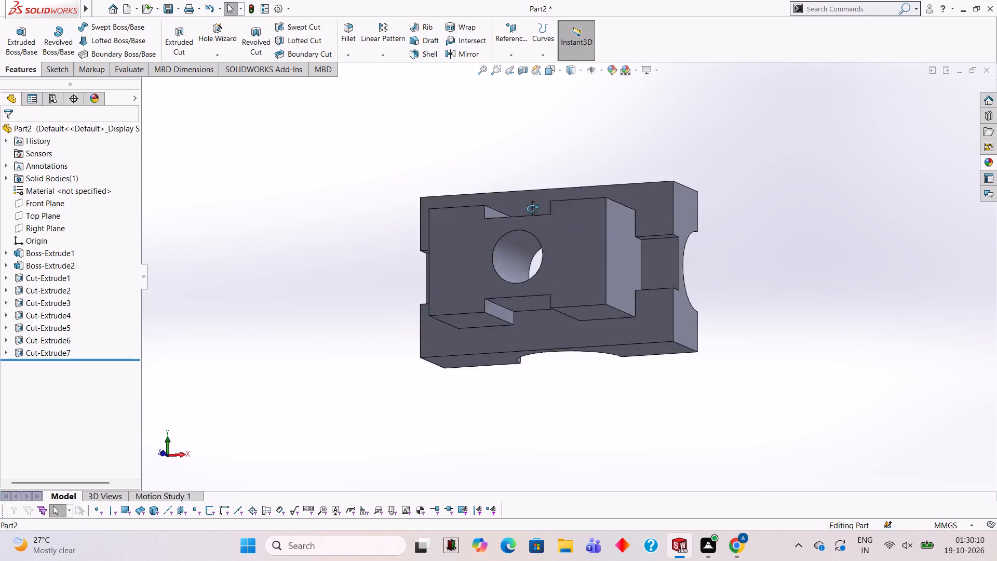
pyautogui.moveTo(532, 208); pyautogui.dragTo(562, 179, button='middle')
pyautogui.moveTo(550, 276); pyautogui.dragTo(552, 243, button='middle')
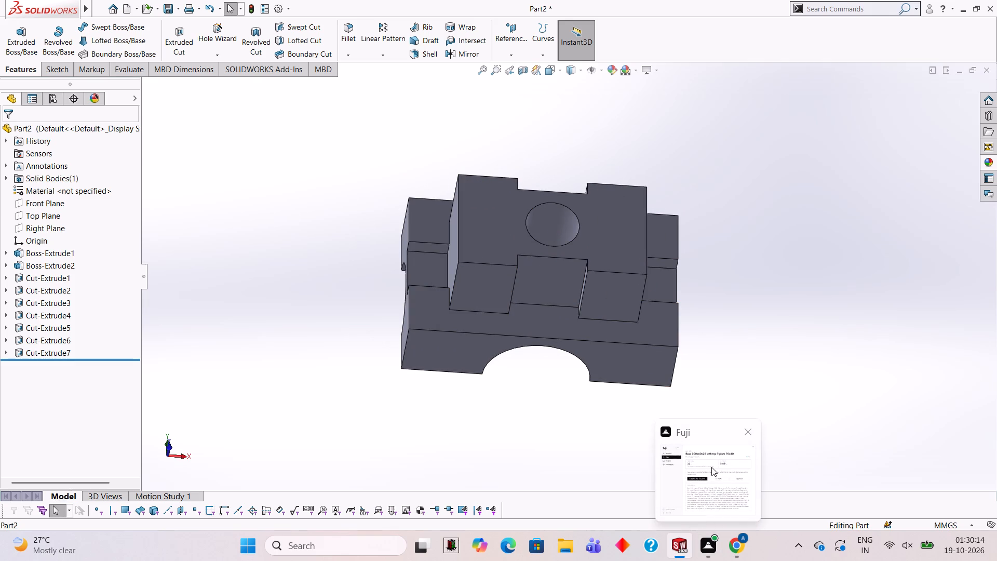
pyautogui.moveTo(736, 266); pyautogui.dragTo(717, 194, button='middle')
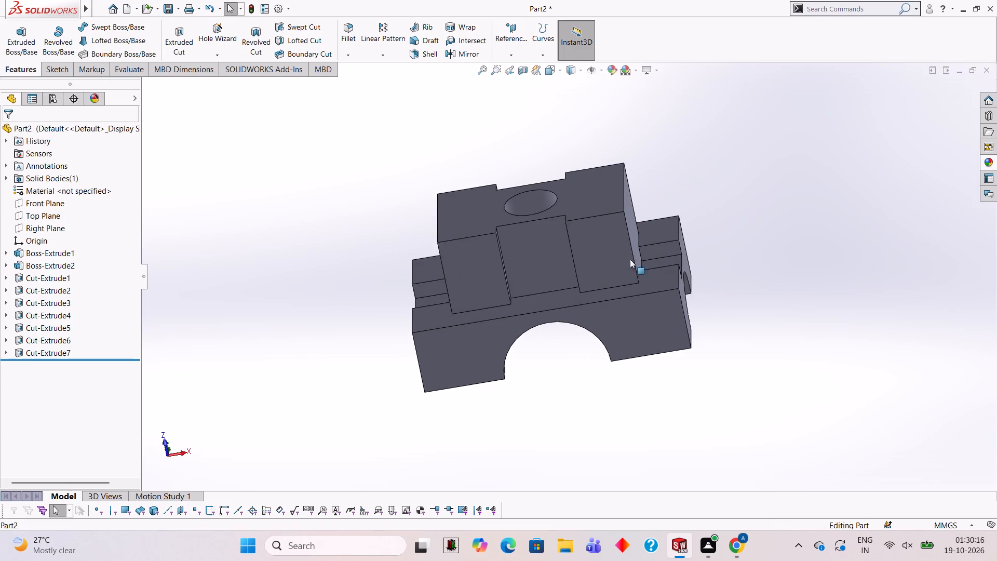
# Sketch a triangle on the boss's notched side nearest the origin: 15 mm along the top edge, sloping to the base corner, closed along the 30 mm vertical edge.
pyautogui.click(489, 261)
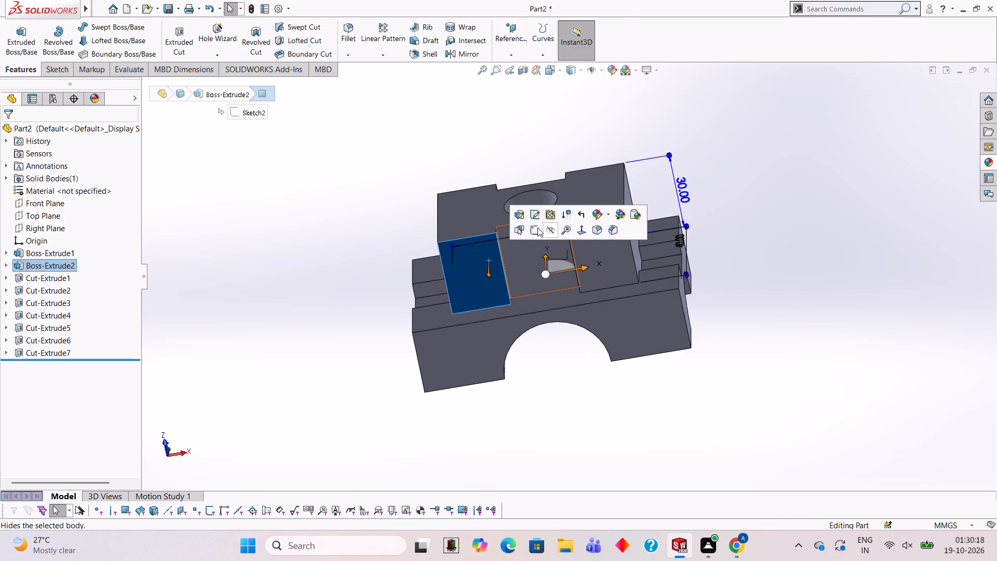
pyautogui.click(537, 228)
pyautogui.hotkey('ctrl', '8')
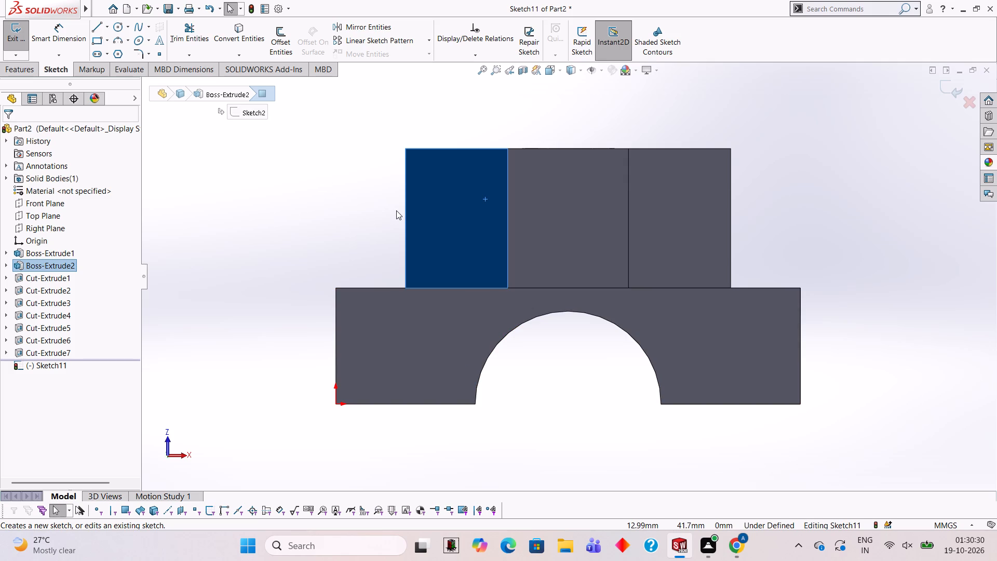
pyautogui.click(97, 31)
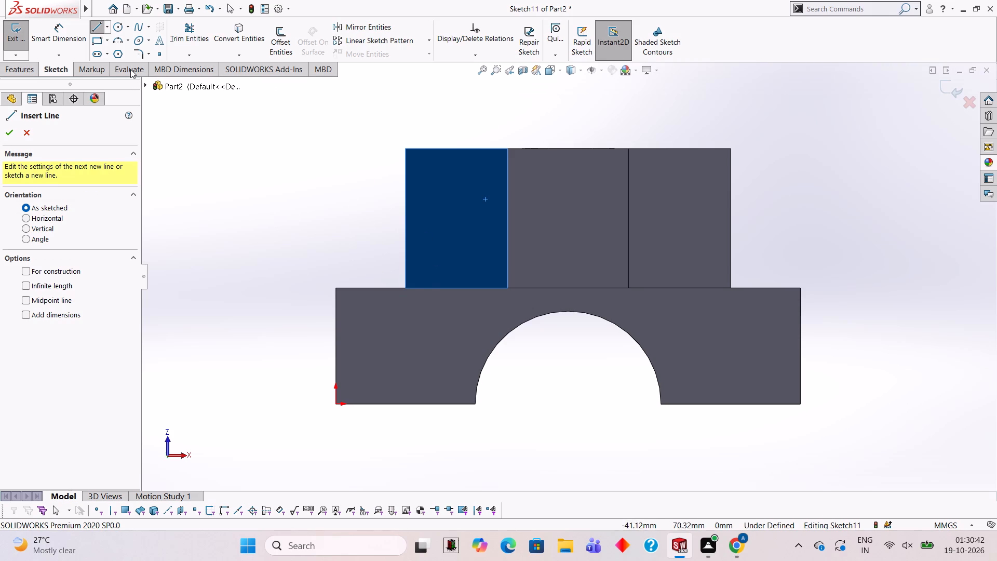
pyautogui.click(405, 148)
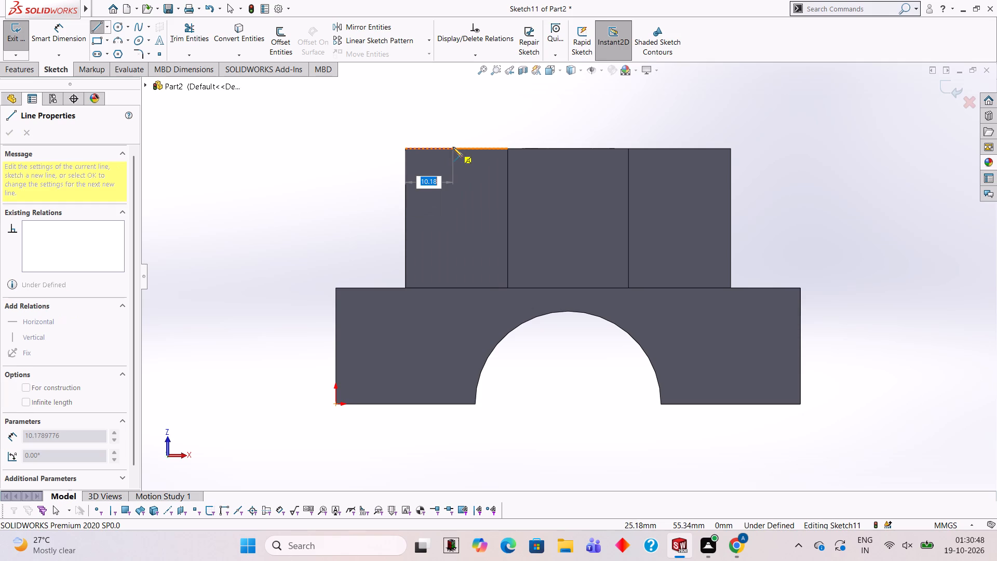
pyautogui.write('15')
pyautogui.press('Return')
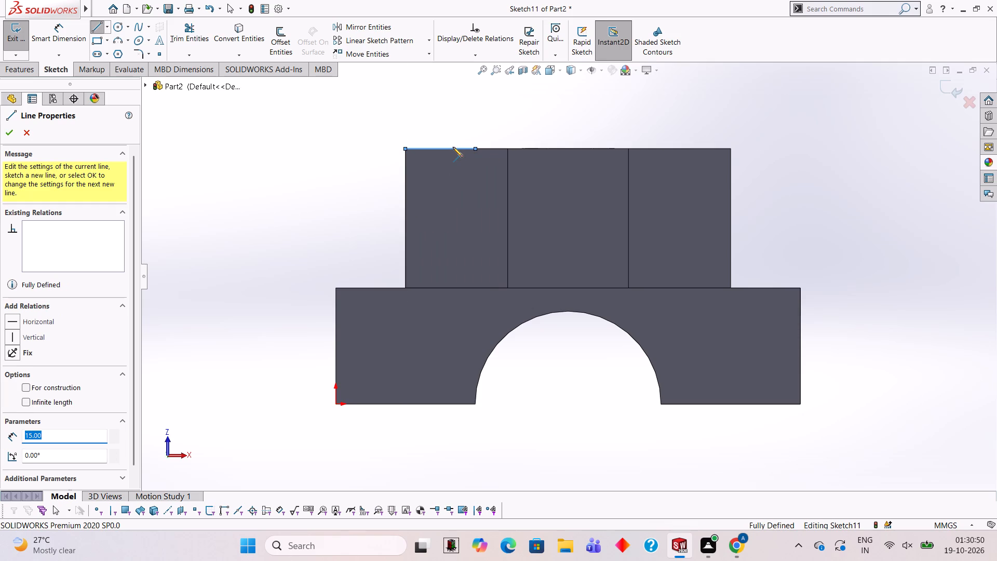
pyautogui.click(407, 287)
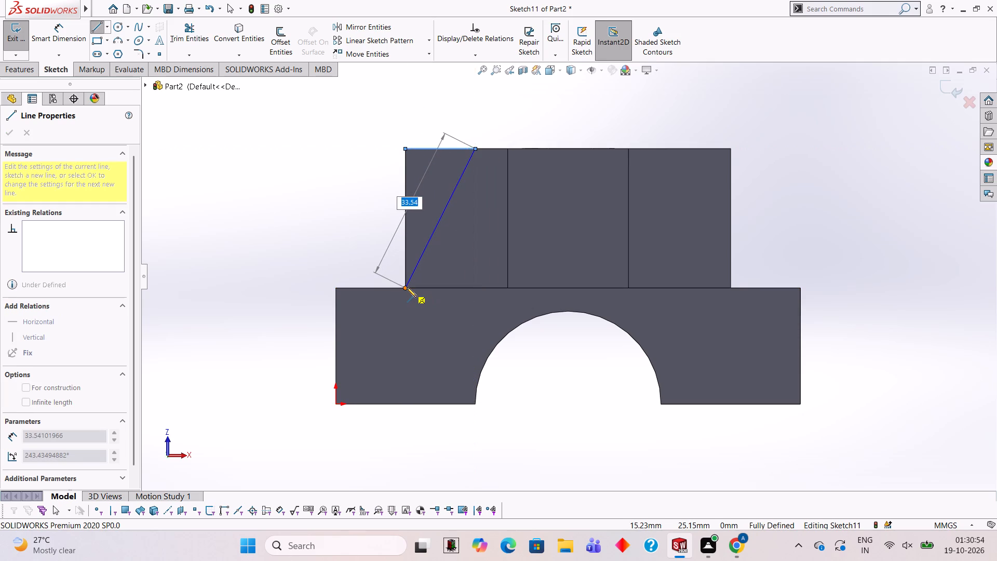
pyautogui.click(406, 151)
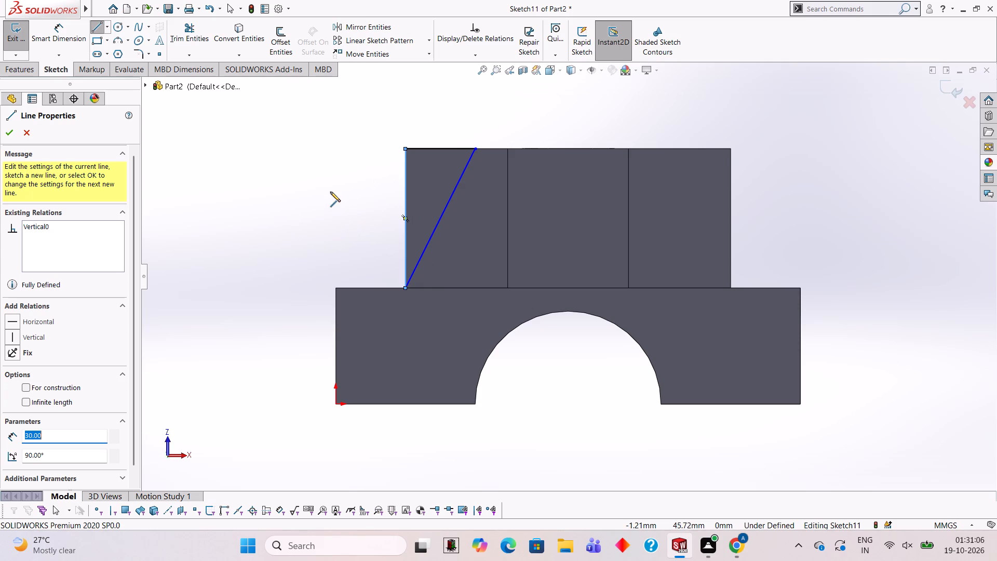
# Cut the 15 × 30 mm triangle into the boss with a blind Extruded Cut 30 mm deep.
pyautogui.click(10, 72)
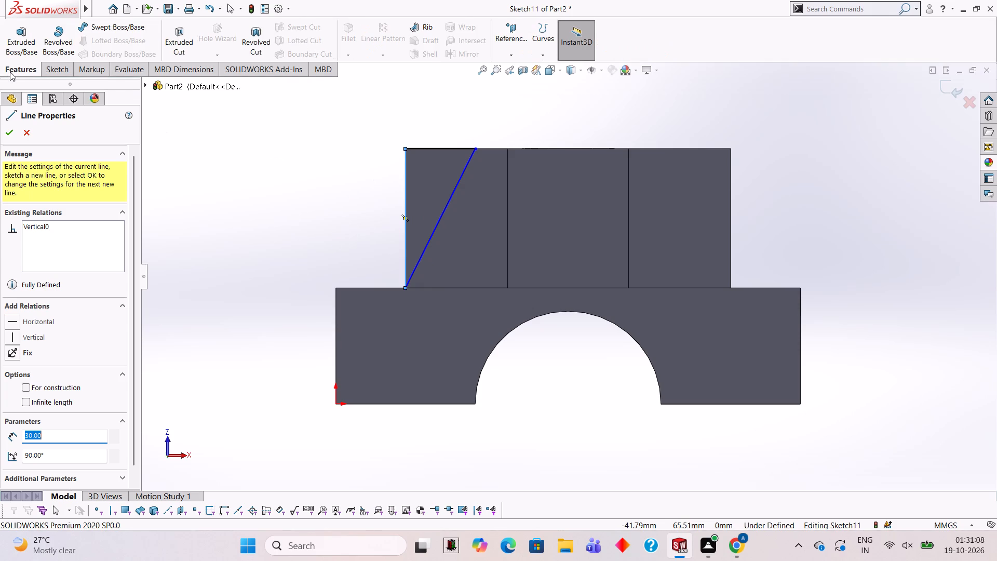
pyautogui.click(183, 47)
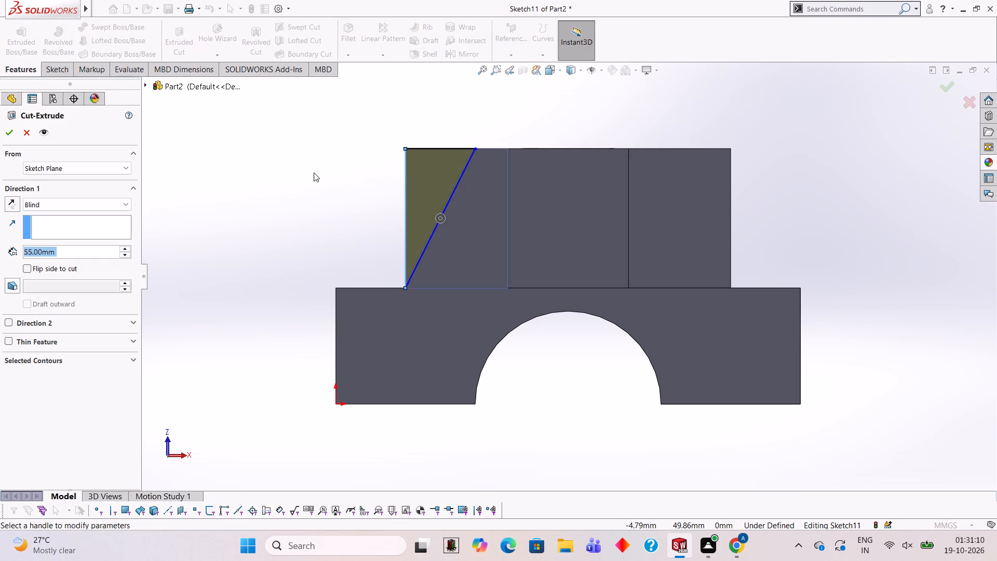
pyautogui.moveTo(314, 172); pyautogui.dragTo(319, 314, button='middle')
pyautogui.click(104, 248)
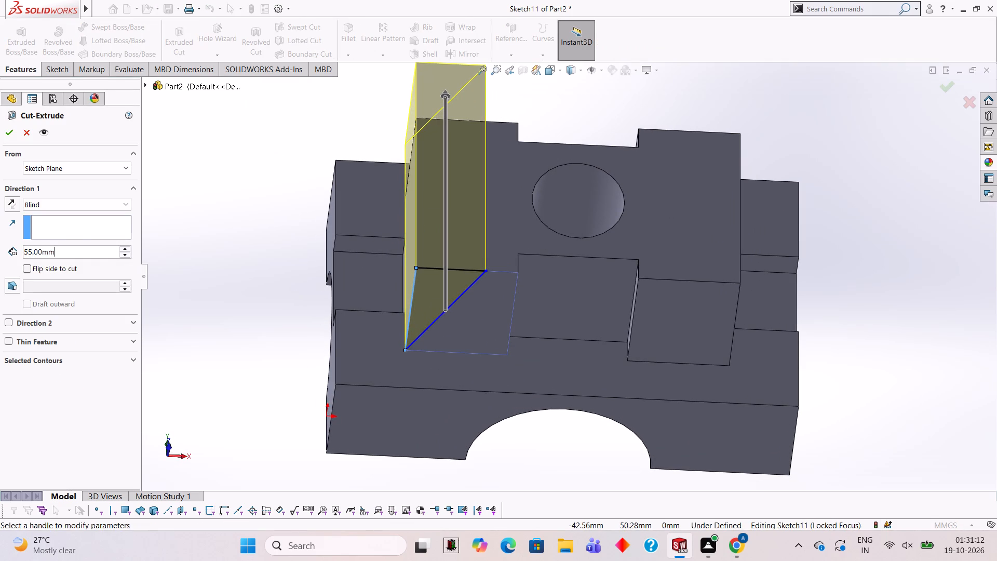
pyautogui.press('BackSpace')
pyautogui.press('BackSpace')
pyautogui.press('BackSpace')
pyautogui.press('BackSpace')
pyautogui.press('BackSpace')
pyautogui.press('BackSpace')
pyautogui.press('BackSpace')
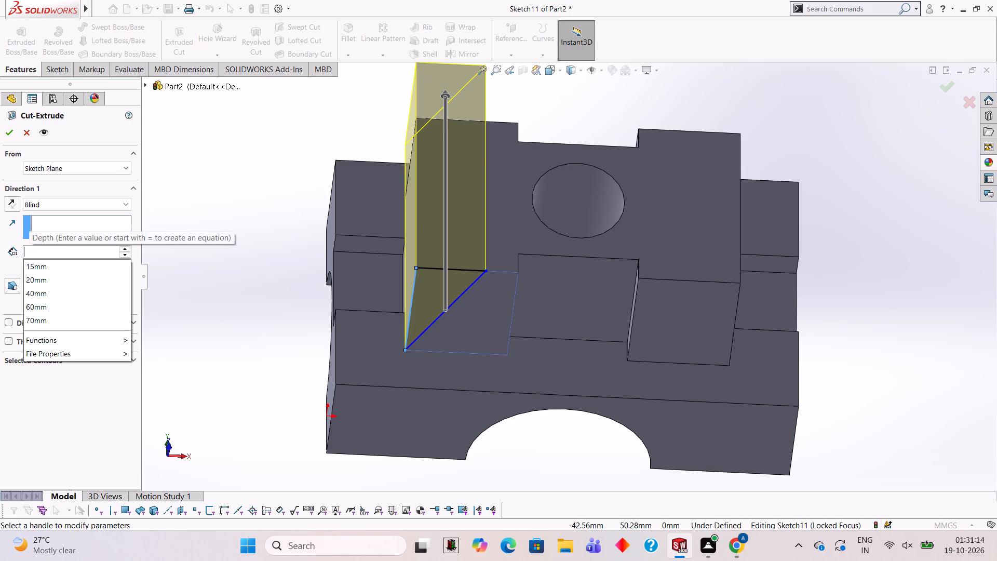
pyautogui.write('30')
pyautogui.press('Return')
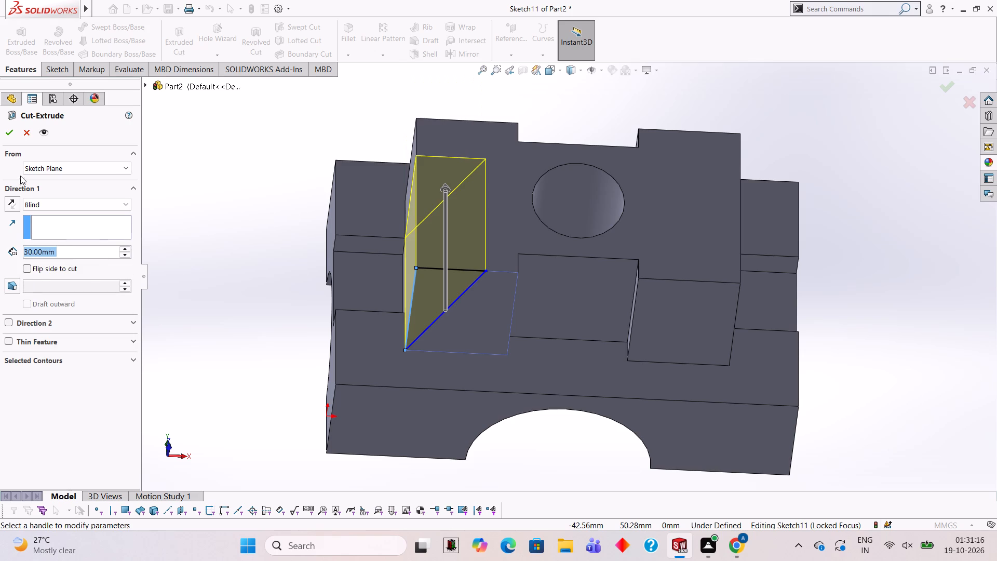
pyautogui.click(9, 137)
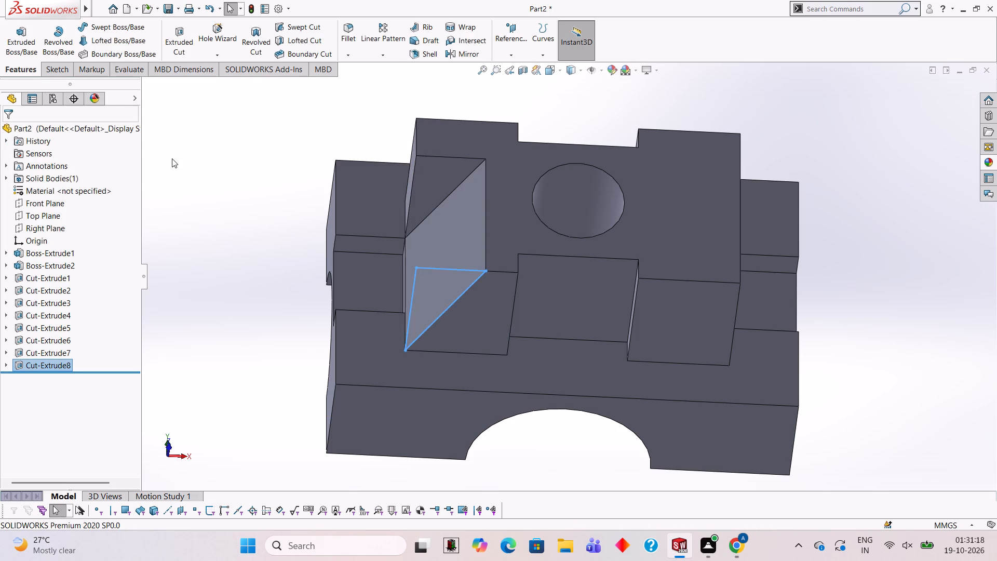
# Sketch a closed triangle on the boss's notched side beside the new triangular cut, tracing its vertical boss edge, 15 mm top width and slope.
pyautogui.click(172, 158)
pyautogui.moveTo(239, 189); pyautogui.dragTo(259, 180, button='middle')
pyautogui.moveTo(439, 310); pyautogui.dragTo(403, 204, button='middle')
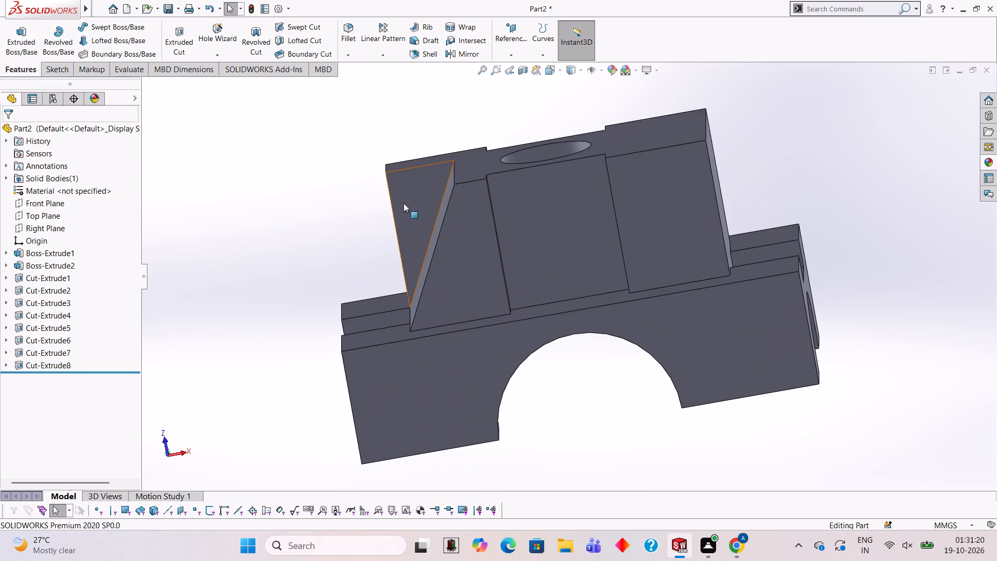
pyautogui.click(463, 253)
pyautogui.click(505, 226)
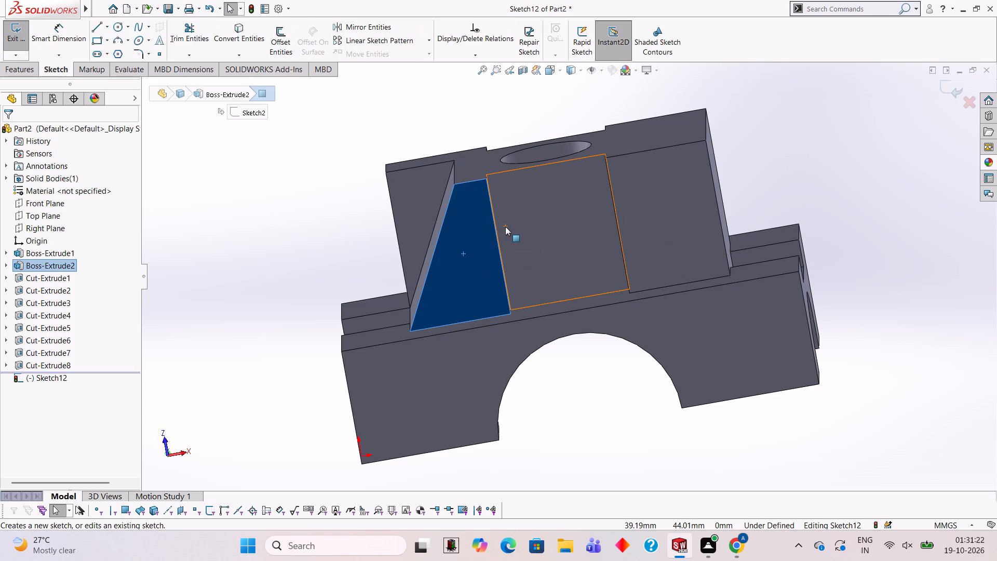
pyautogui.hotkey('ctrl', '8')
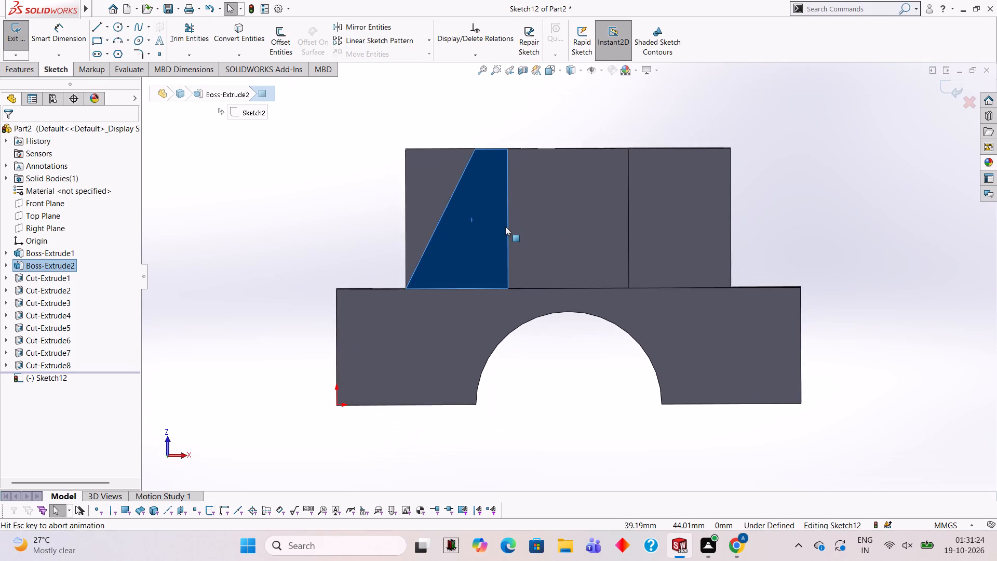
pyautogui.click(92, 22)
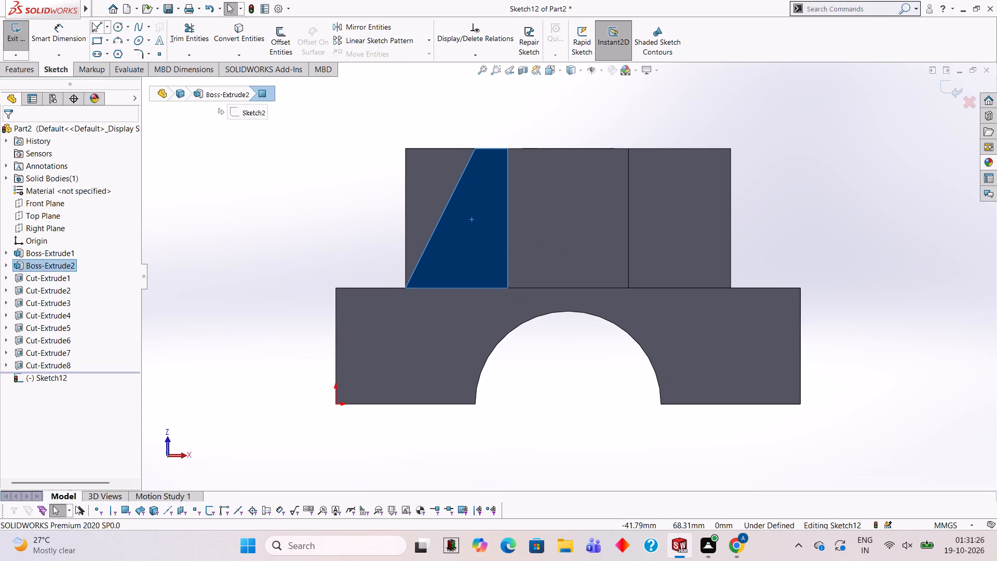
pyautogui.click(405, 287)
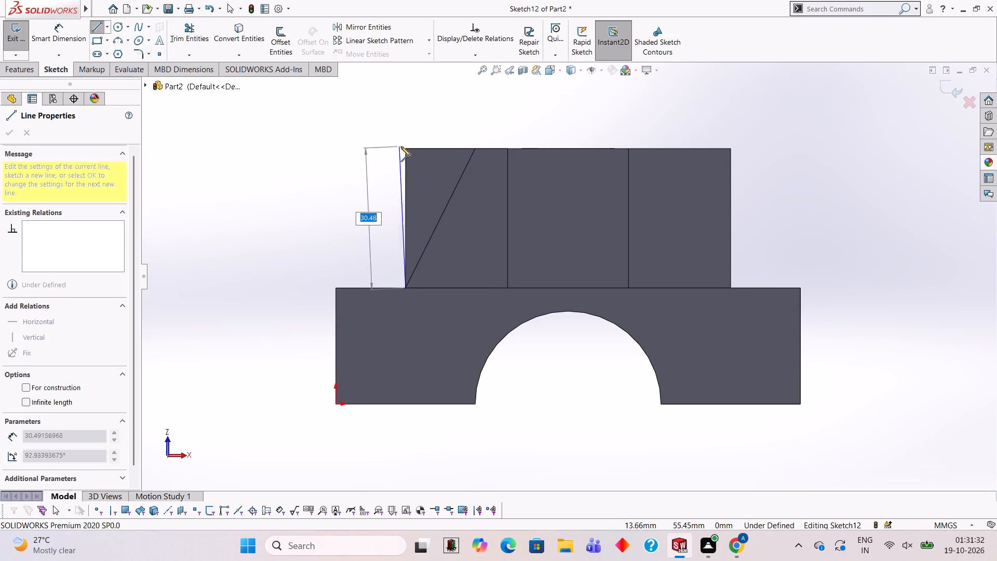
pyautogui.click(406, 151)
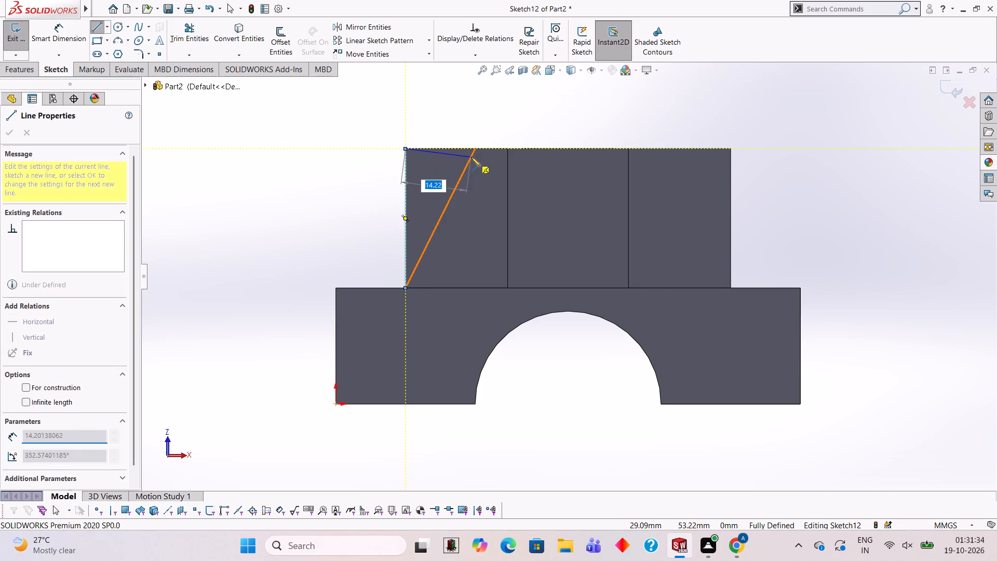
pyautogui.click(475, 149)
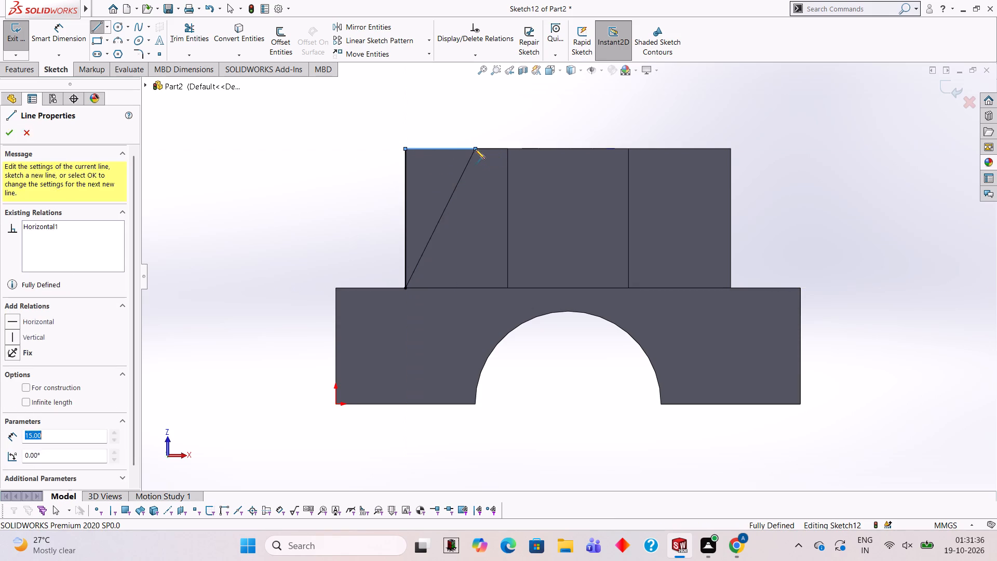
pyautogui.click(406, 287)
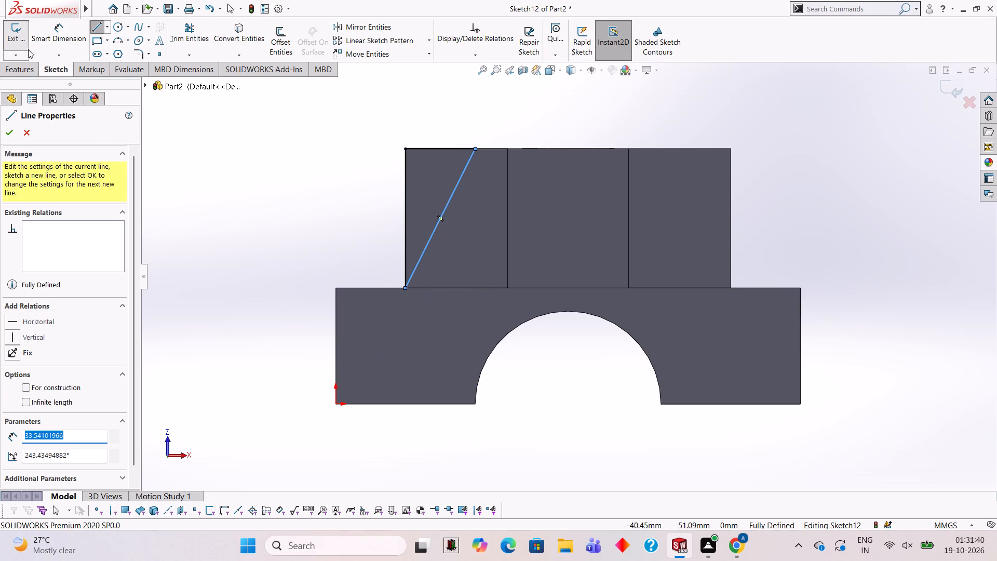
# Extrude the triangle as a blind boss 10 mm deep in the reversed direction, into the triangular cut, merging the result.
pyautogui.click(33, 70)
pyautogui.click(31, 47)
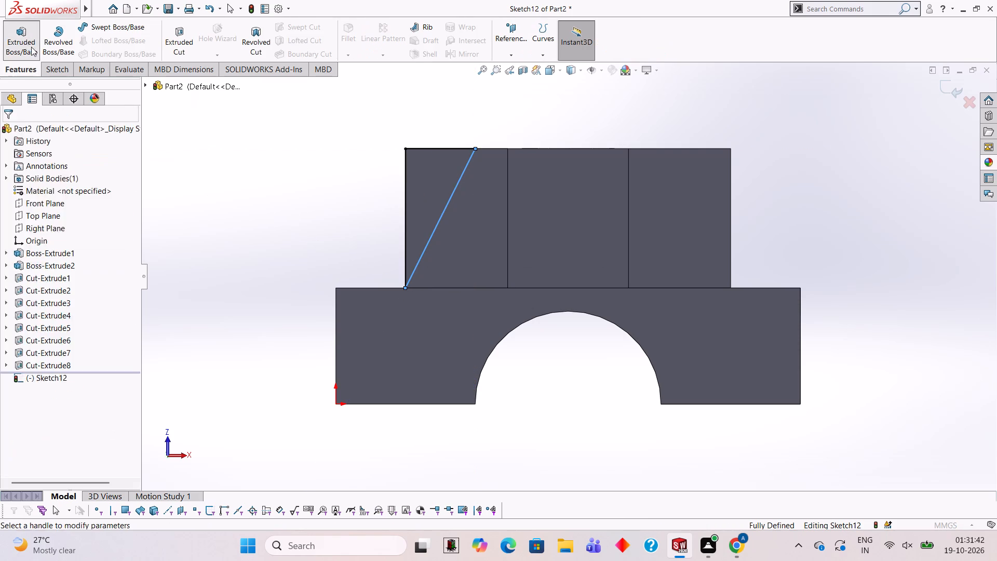
pyautogui.moveTo(262, 145); pyautogui.dragTo(279, 260, button='middle')
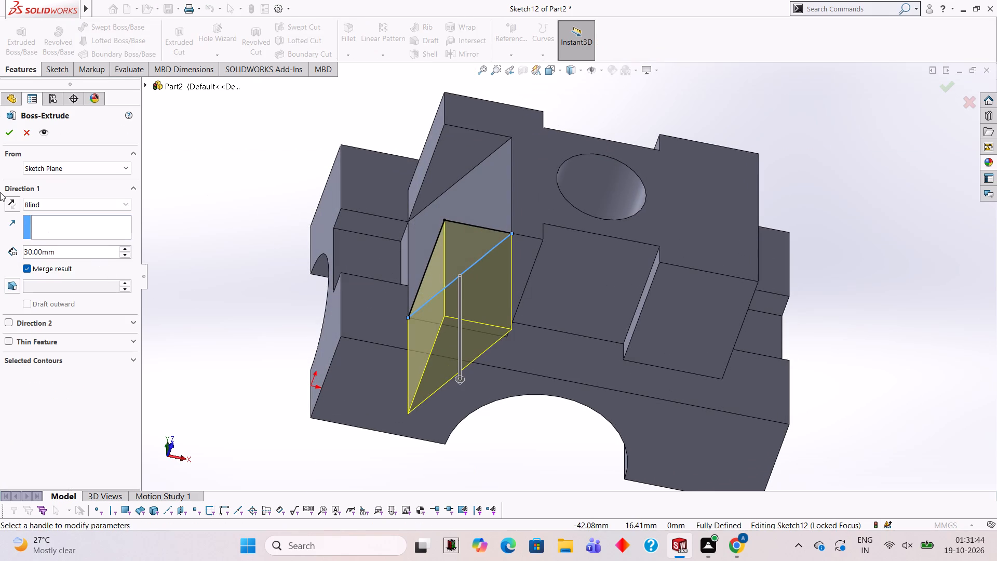
pyautogui.click(9, 202)
pyautogui.click(104, 251)
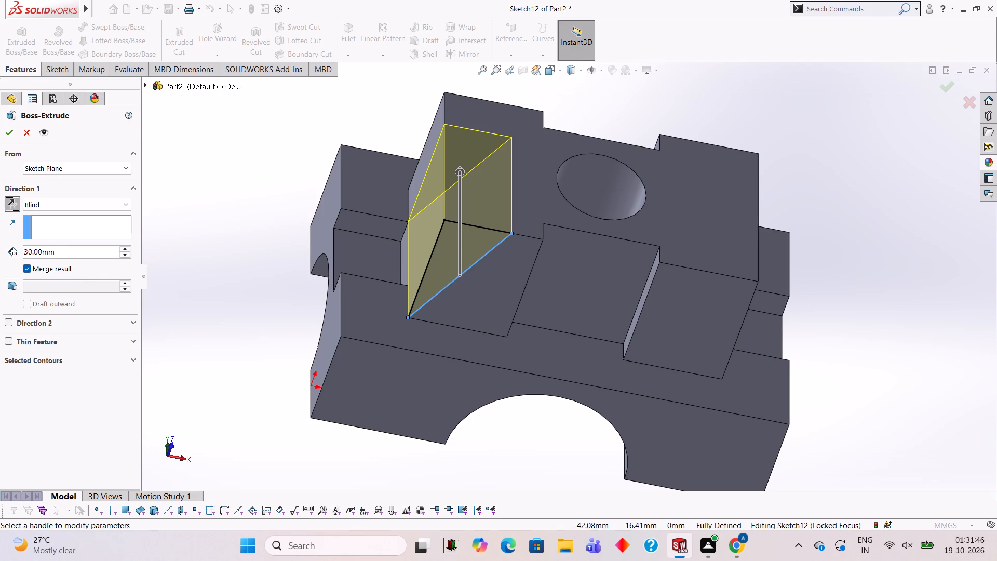
pyautogui.press('BackSpace')
pyautogui.press('BackSpace')
pyautogui.press('BackSpace')
pyautogui.press('BackSpace')
pyautogui.press('BackSpace')
pyautogui.press('BackSpace')
pyautogui.press('BackSpace')
pyautogui.press('BackSpace')
pyautogui.press('BackSpace')
pyautogui.press('BackSpace')
pyautogui.press('BackSpace')
pyautogui.press('BackSpace')
pyautogui.press('BackSpace')
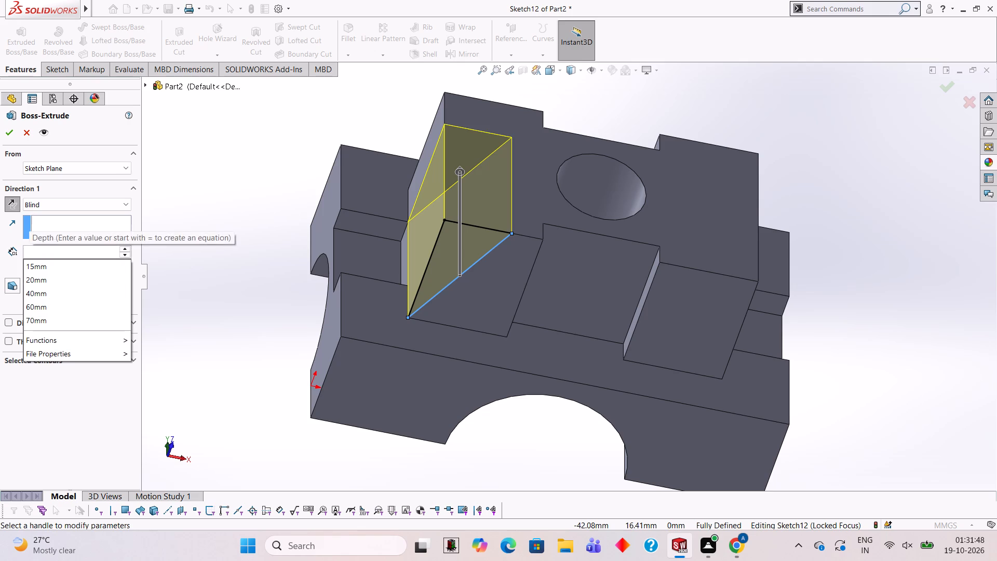
pyautogui.write('10')
pyautogui.press('Return')
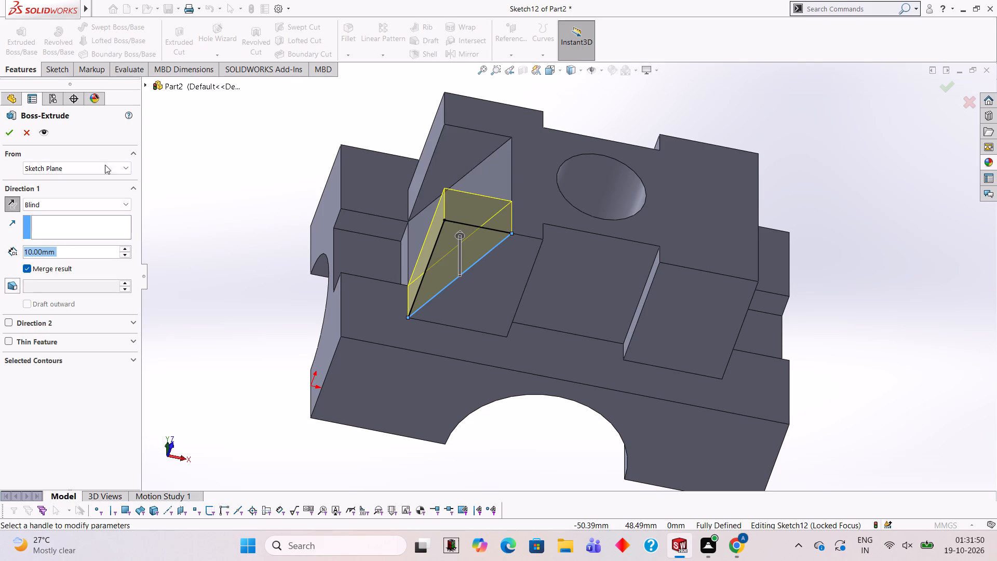
pyautogui.click(9, 131)
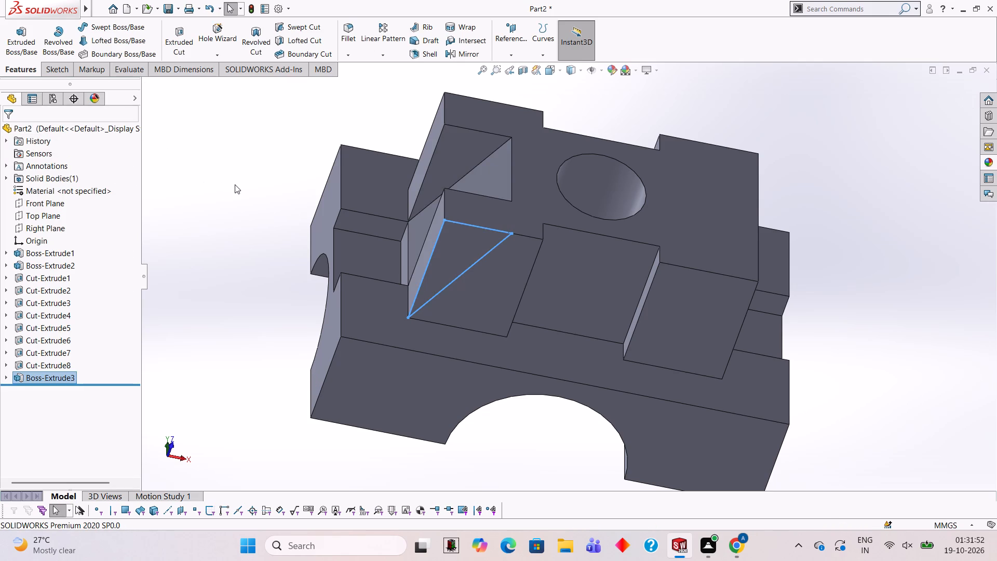
pyautogui.click(235, 184)
# Sketch a triangle on the boss's notched side at the end farthest from the origin: 15 mm along the top edge, sloping to the base corner, closed vertically.
pyautogui.moveTo(294, 222); pyautogui.dragTo(301, 255, button='middle')
pyautogui.moveTo(518, 343); pyautogui.dragTo(500, 334, button='middle')
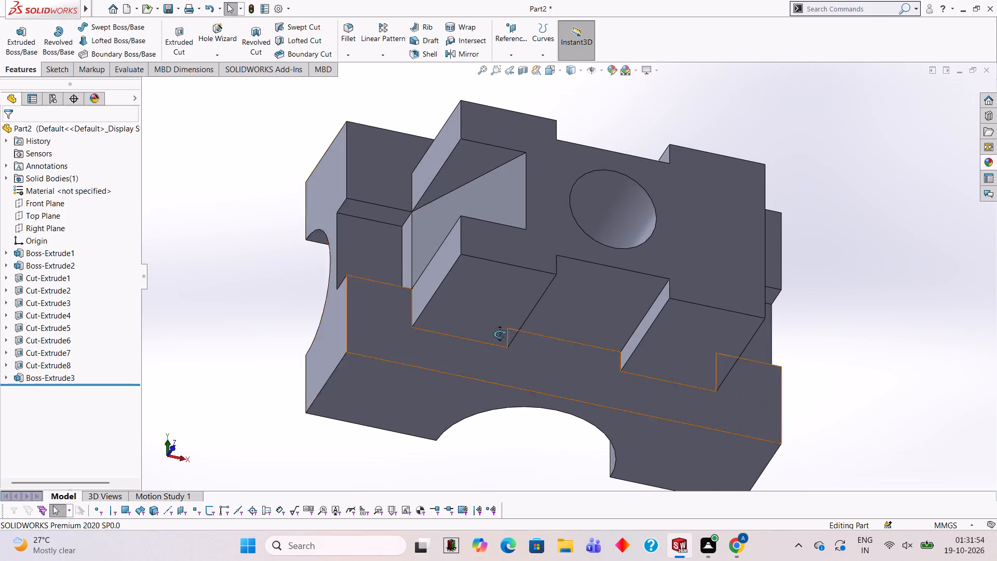
pyautogui.moveTo(500, 334); pyautogui.dragTo(477, 293, button='middle')
pyautogui.moveTo(618, 179); pyautogui.dragTo(629, 247, button='middle')
pyautogui.scroll(-1, 629, 247)
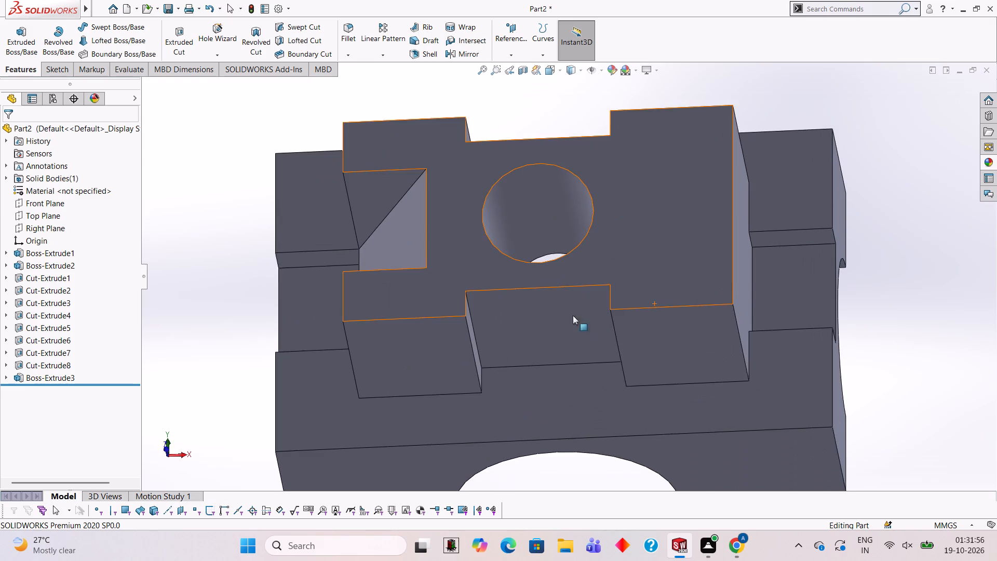
pyautogui.scroll(2, 567, 343)
pyautogui.moveTo(529, 359); pyautogui.dragTo(524, 285, button='middle')
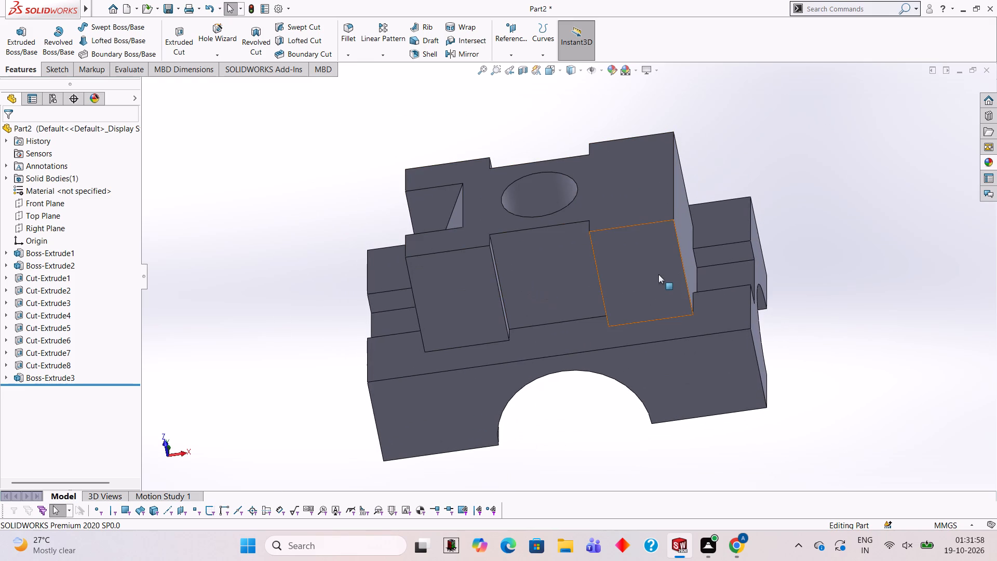
pyautogui.click(658, 274)
pyautogui.click(710, 245)
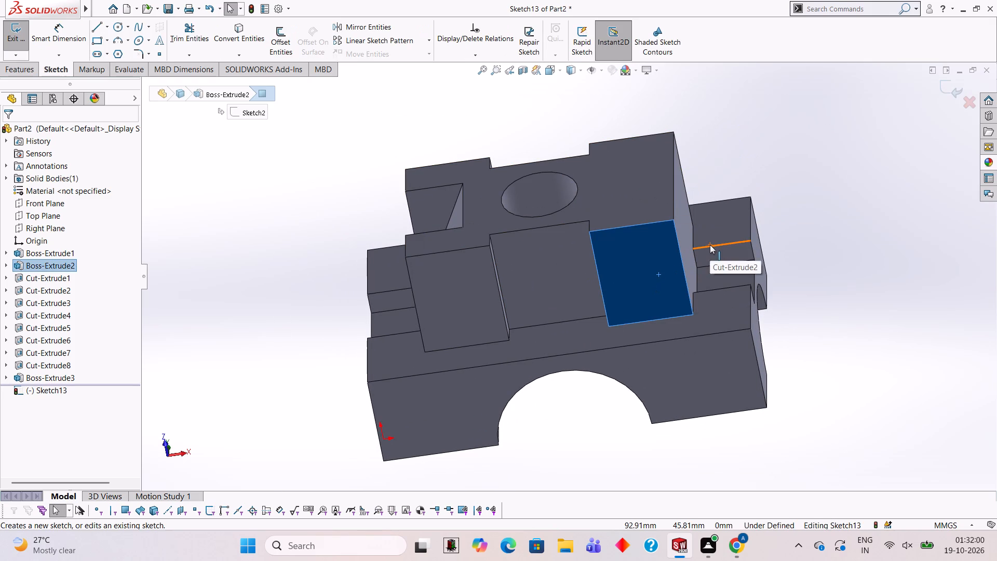
pyautogui.hotkey('ctrl', '8')
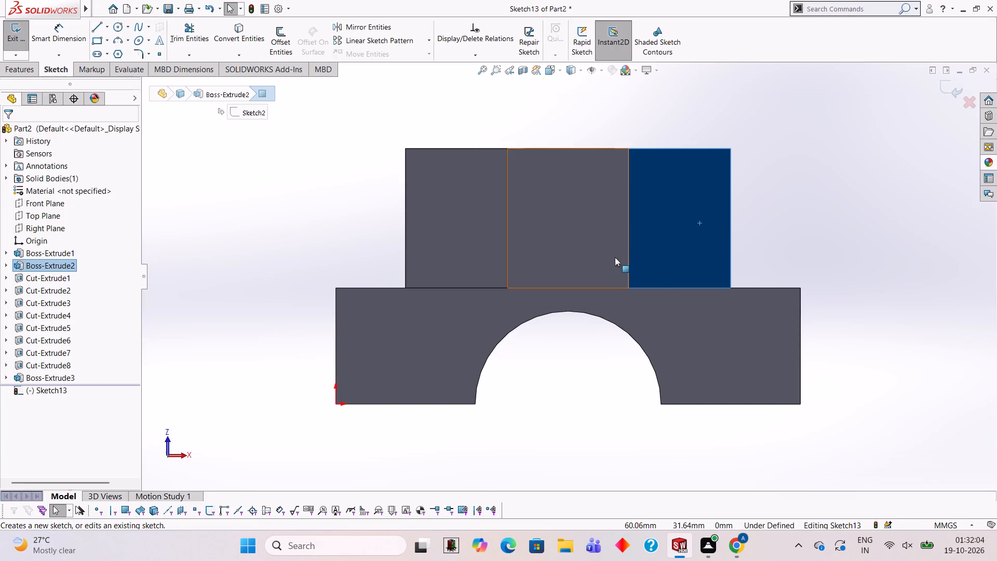
pyautogui.click(95, 22)
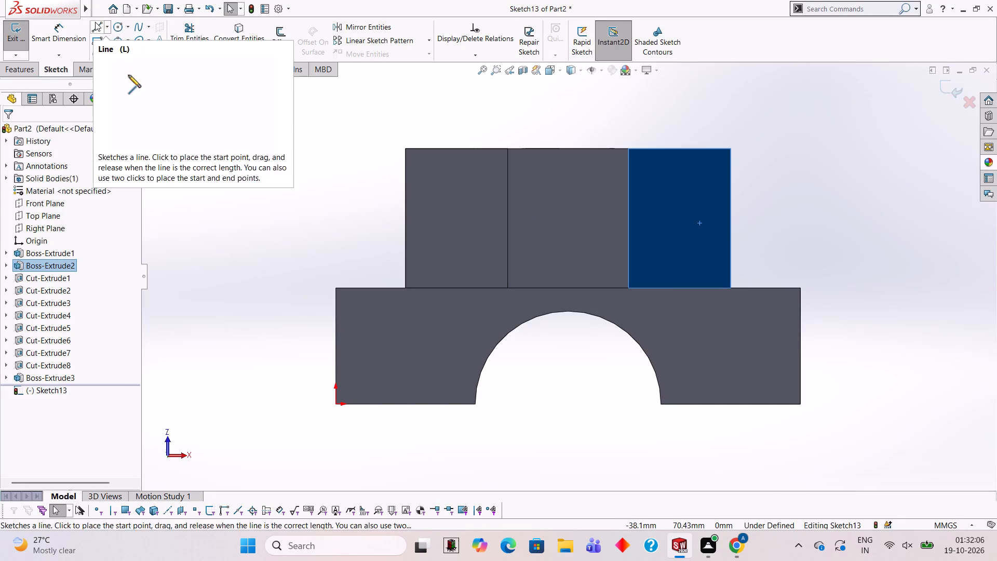
pyautogui.click(730, 148)
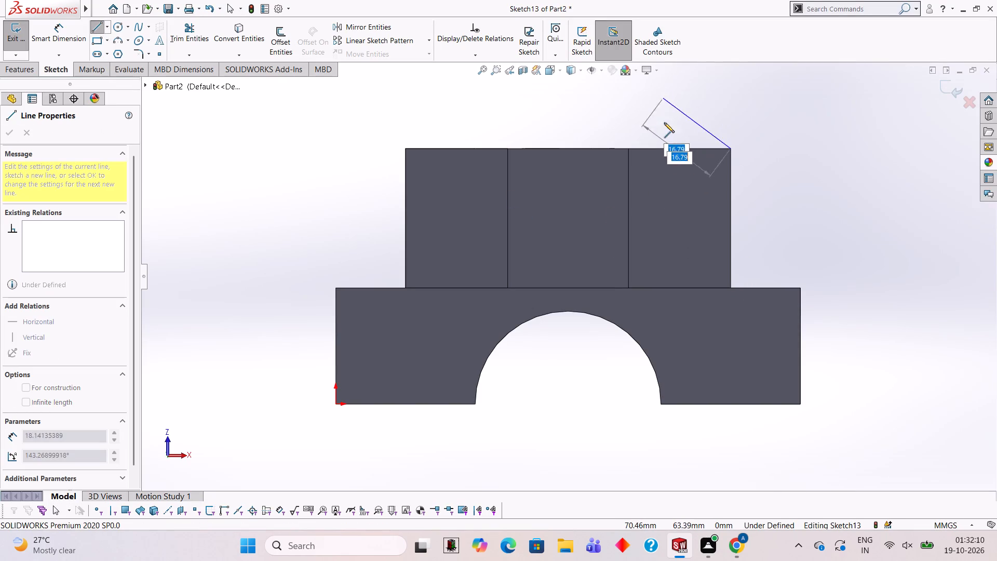
pyautogui.write('15')
pyautogui.press('Return')
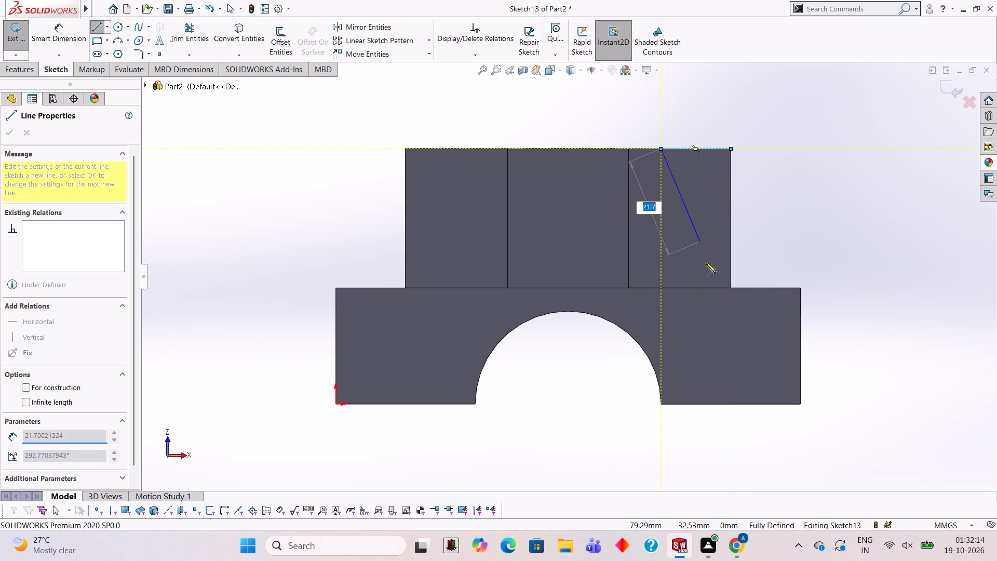
pyautogui.click(731, 286)
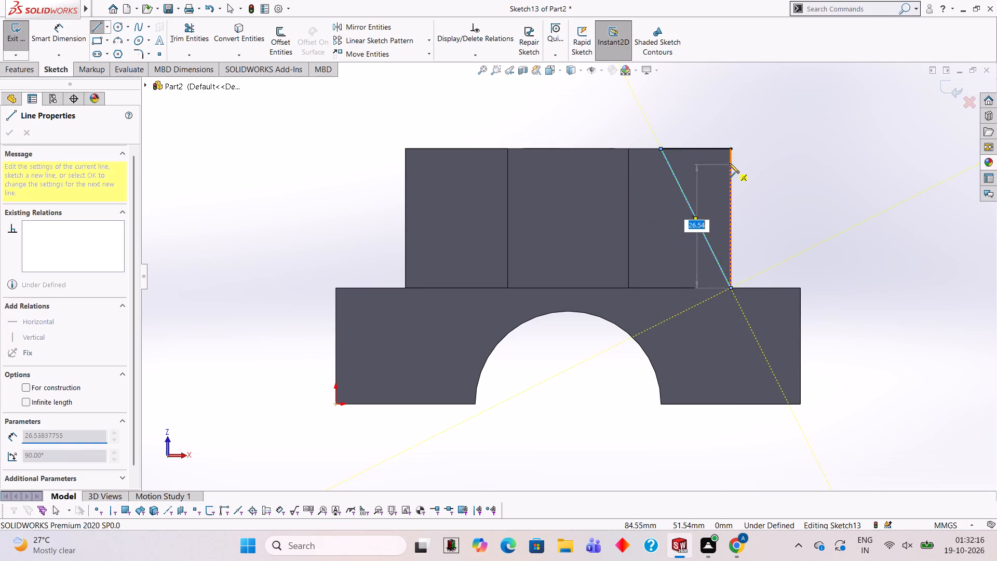
pyautogui.click(730, 149)
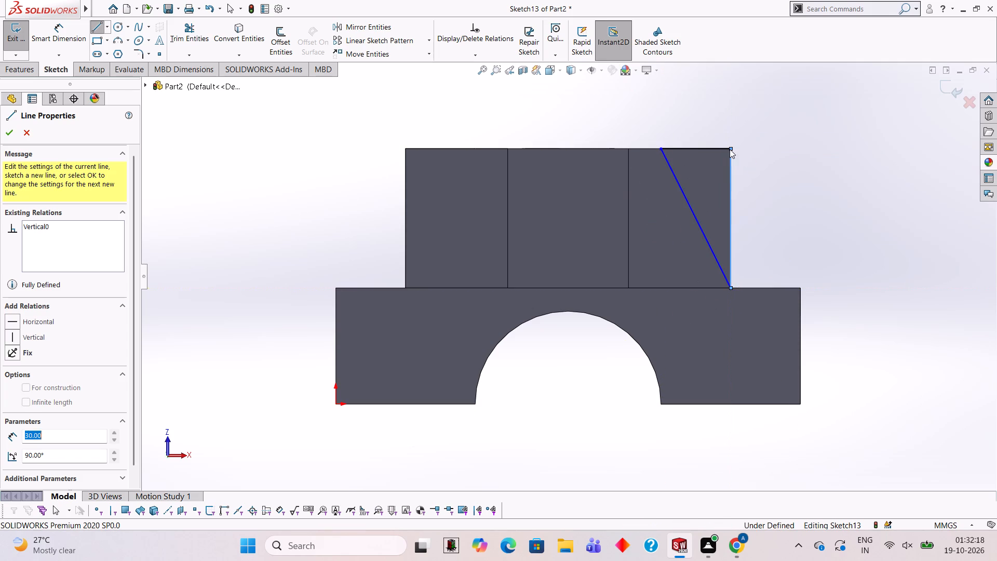
pyautogui.press('Escape')
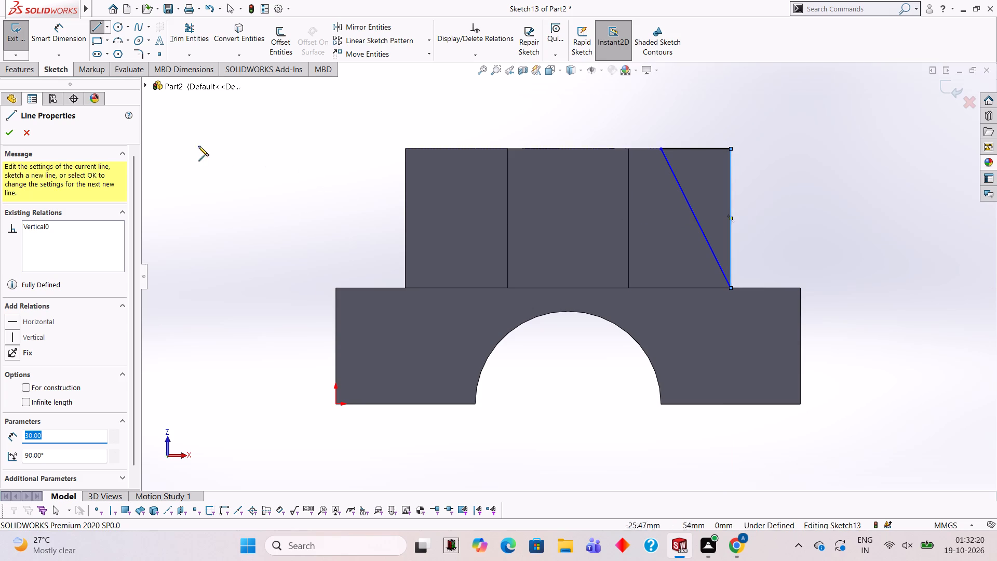
# Cut the triangle at the boss's far end with a blind Extruded Cut 30 mm deep.
pyautogui.click(33, 68)
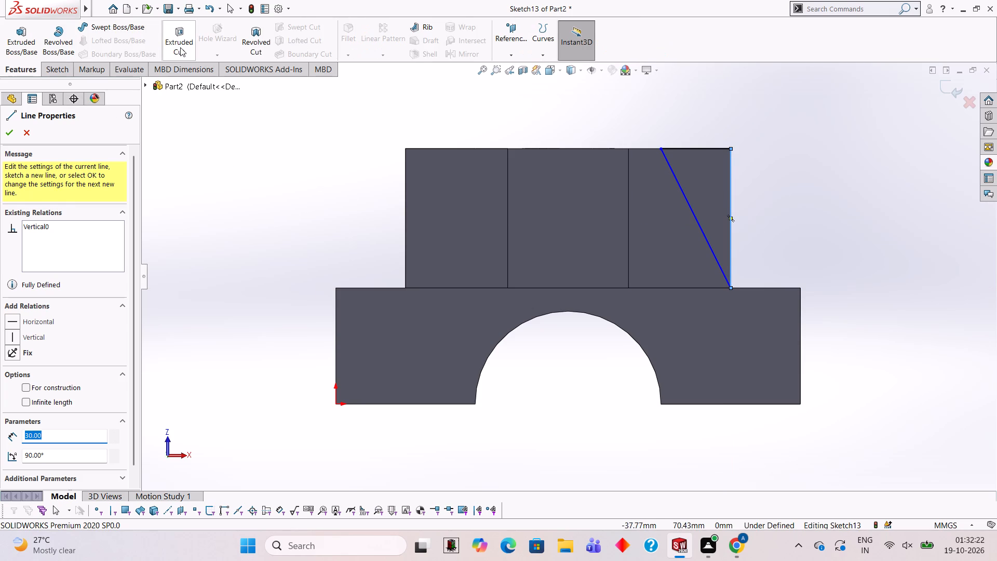
pyautogui.click(180, 47)
pyautogui.moveTo(270, 150); pyautogui.dragTo(280, 251, button='middle')
pyautogui.scroll(-1, 278, 158)
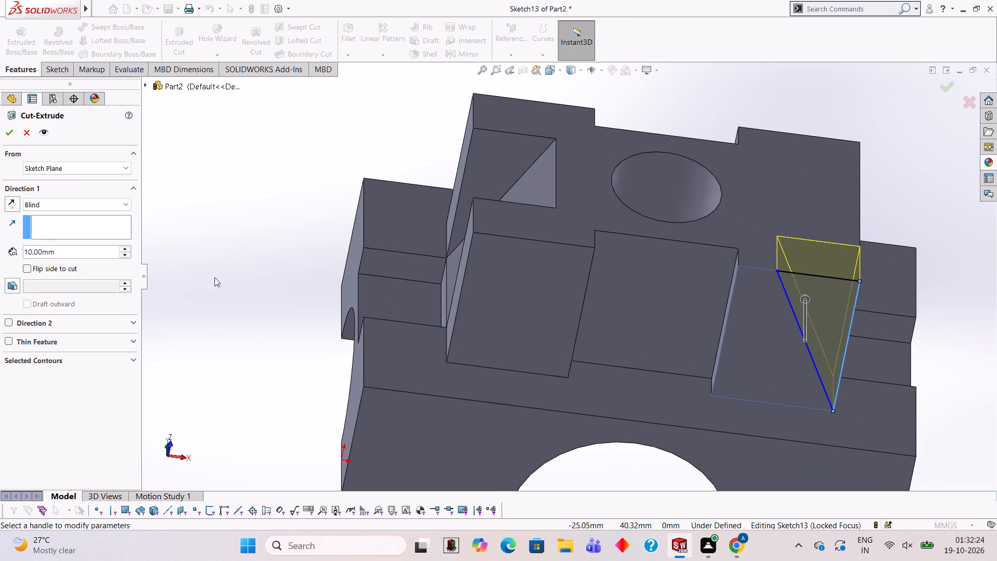
pyautogui.click(71, 248)
pyautogui.press('BackSpace')
pyautogui.press('BackSpace')
pyautogui.press('BackSpace')
pyautogui.press('BackSpace')
pyautogui.press('BackSpace')
pyautogui.press('BackSpace')
pyautogui.press('BackSpace')
pyautogui.press('BackSpace')
pyautogui.press('BackSpace')
pyautogui.press('BackSpace')
pyautogui.press('BackSpace')
pyautogui.press('BackSpace')
pyautogui.press('BackSpace')
pyautogui.press('BackSpace')
pyautogui.press('BackSpace')
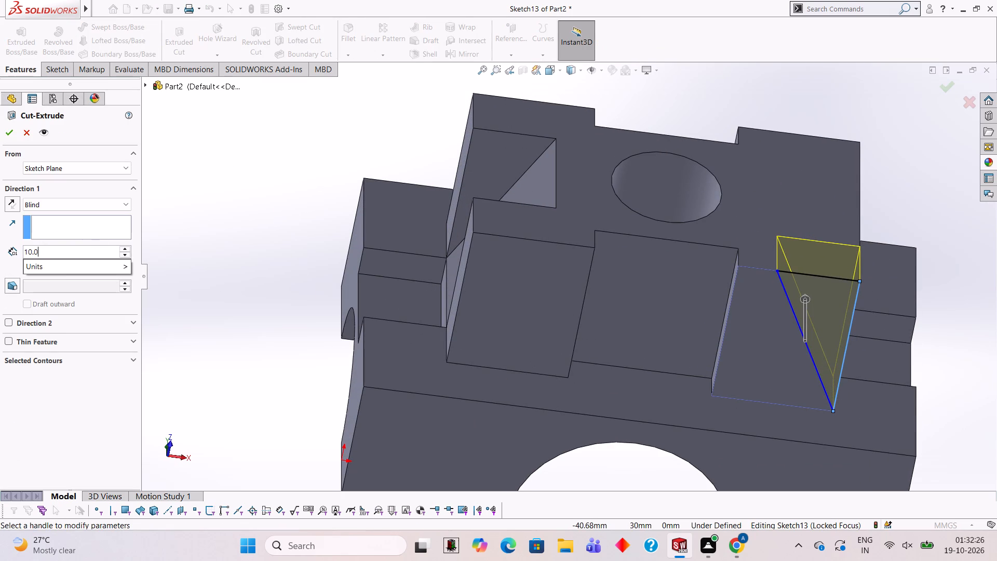
pyautogui.write('30')
pyautogui.press('Return')
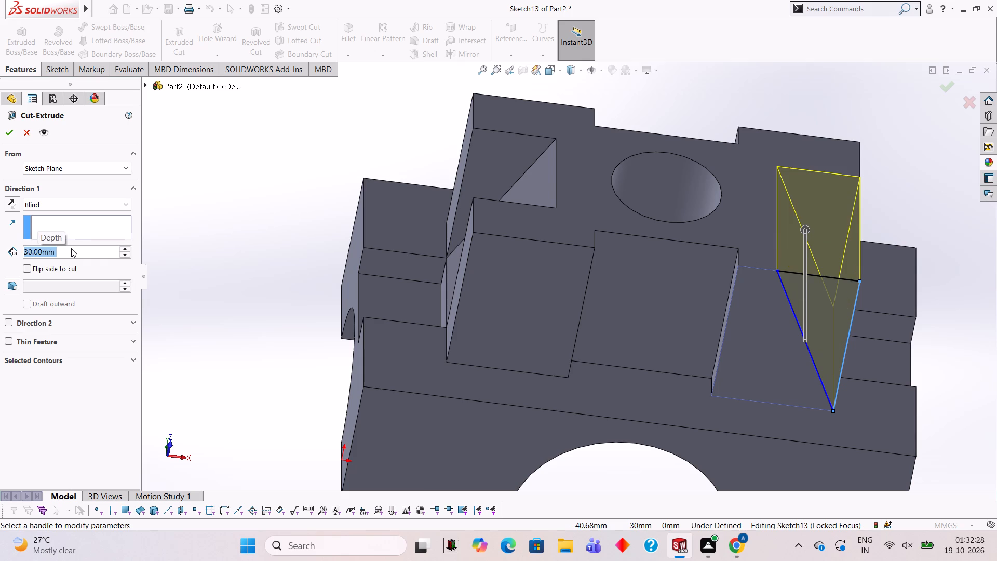
pyautogui.scroll(3, 433, 185)
pyautogui.moveTo(432, 226); pyautogui.dragTo(409, 366, button='middle')
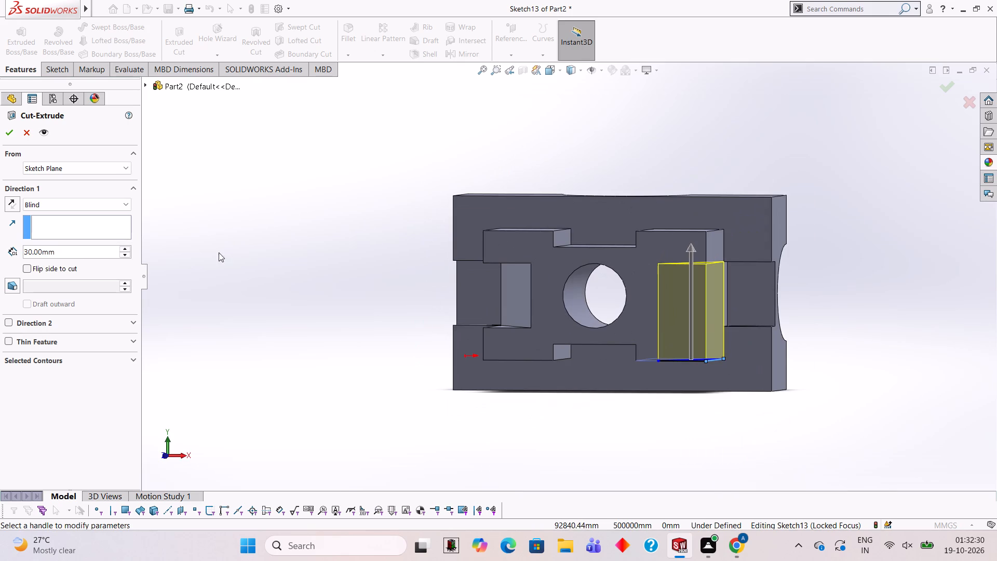
pyautogui.click(9, 135)
pyautogui.click(295, 230)
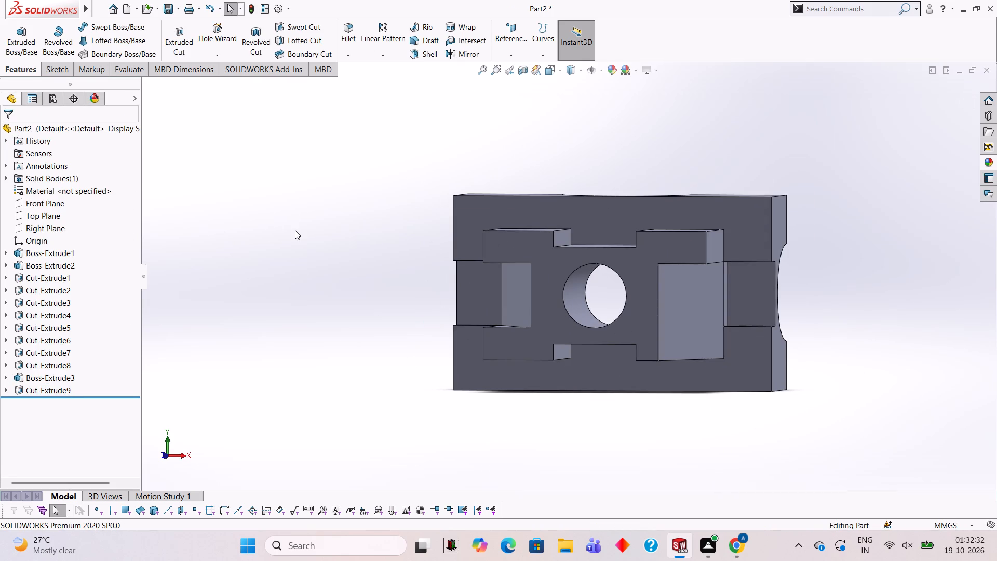
# Sketch a closed triangle on the boss's notched side at its far end, tracing the top edge, vertical end edge and slope of the new cut.
pyautogui.moveTo(469, 346); pyautogui.dragTo(484, 266, button='middle')
pyautogui.moveTo(542, 343); pyautogui.dragTo(536, 268, button='middle')
pyautogui.click(686, 308)
pyautogui.click(731, 275)
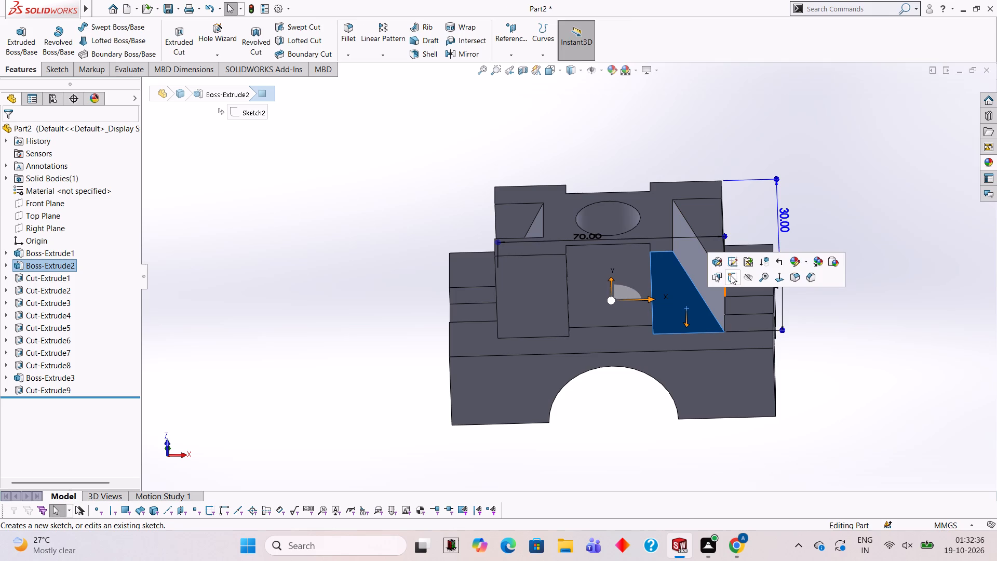
pyautogui.hotkey('ctrl', '8')
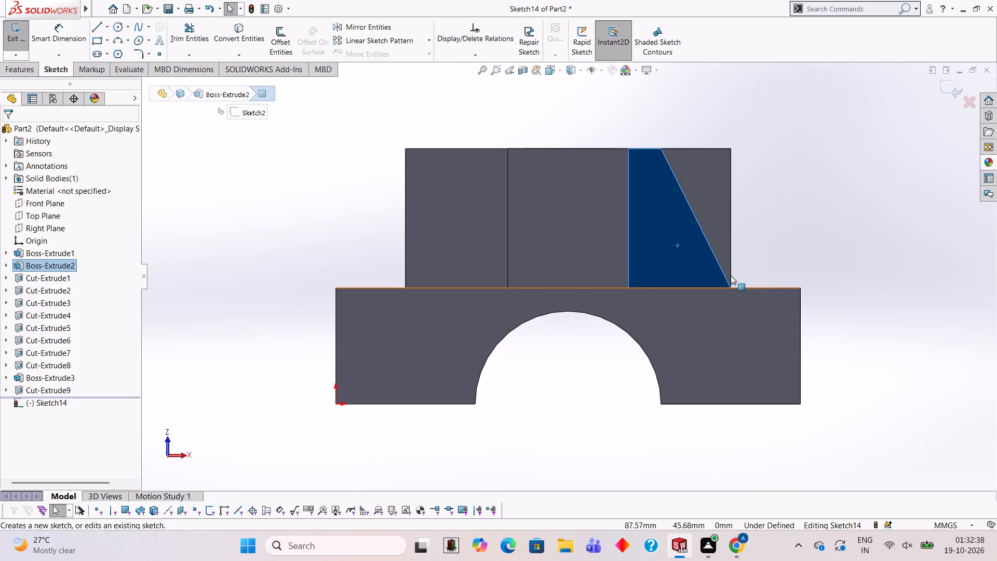
pyautogui.click(96, 26)
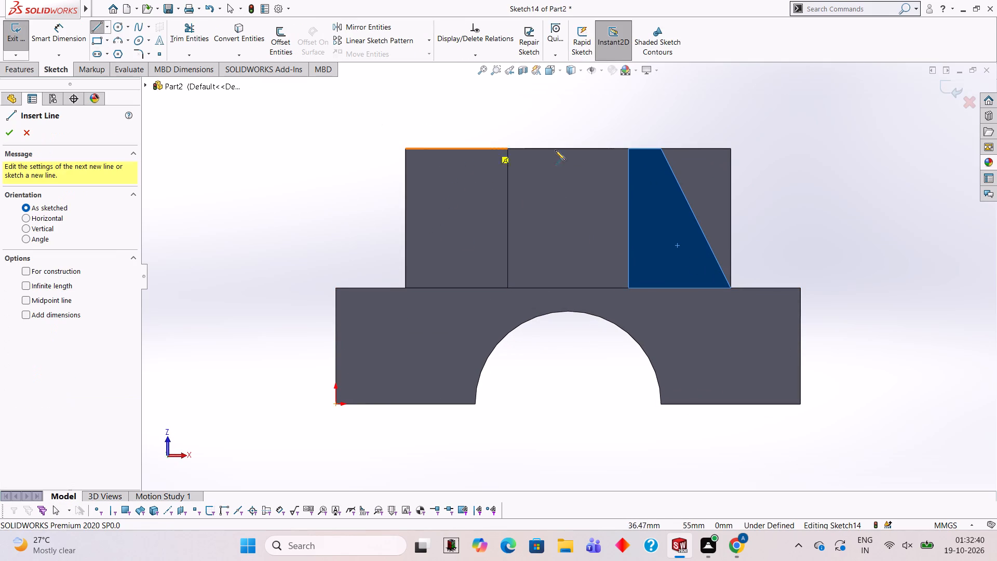
pyautogui.click(662, 148)
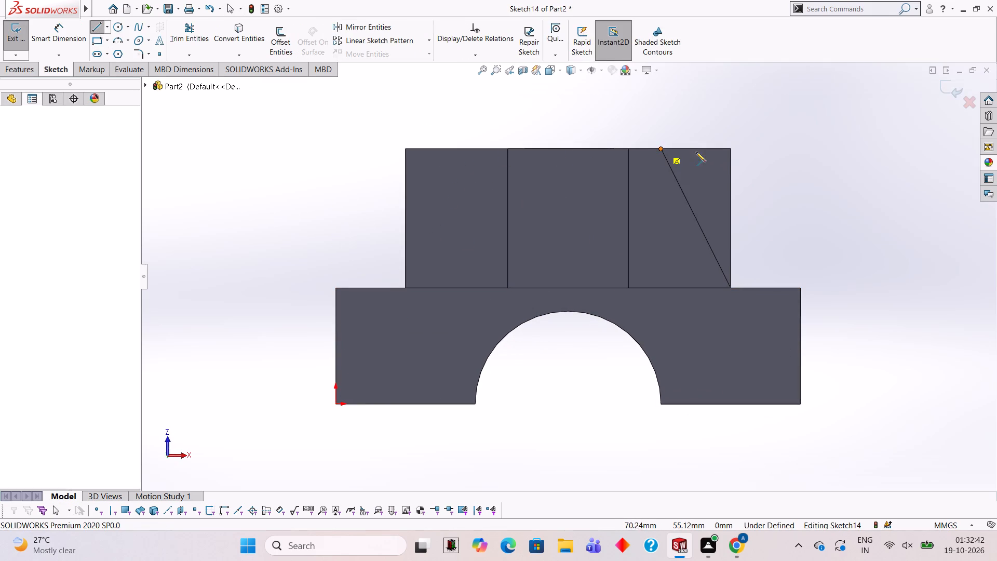
pyautogui.click(732, 149)
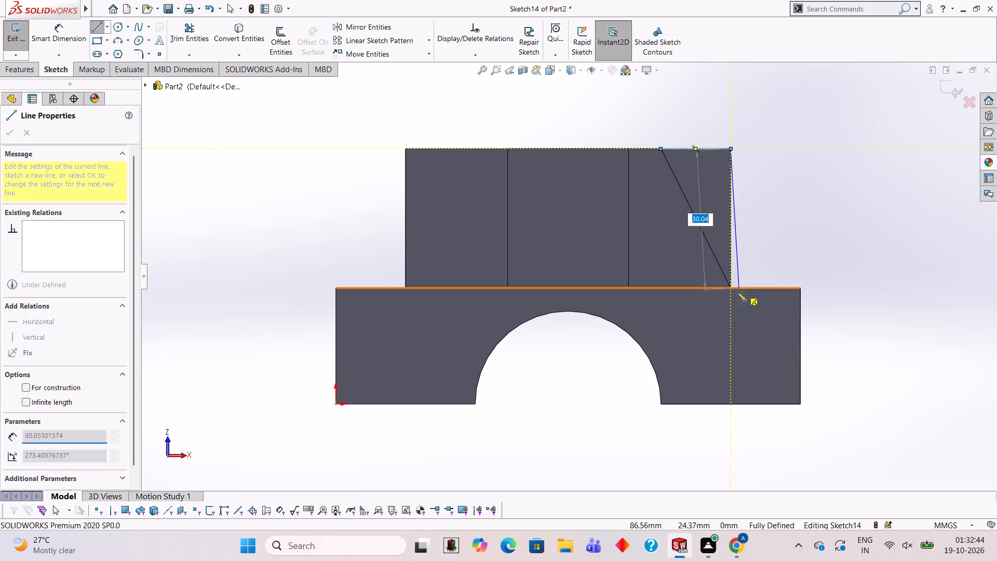
pyautogui.click(731, 286)
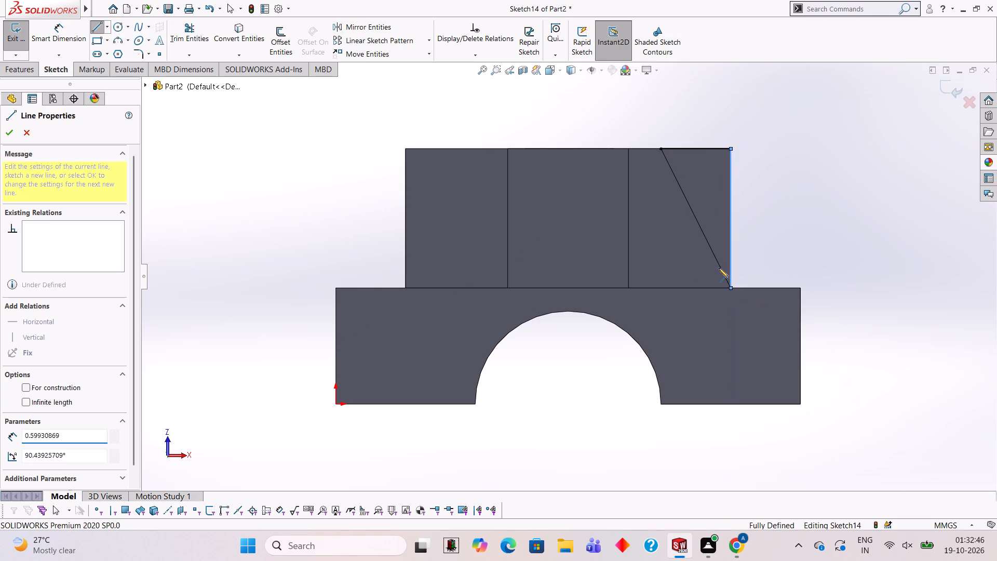
pyautogui.click(661, 150)
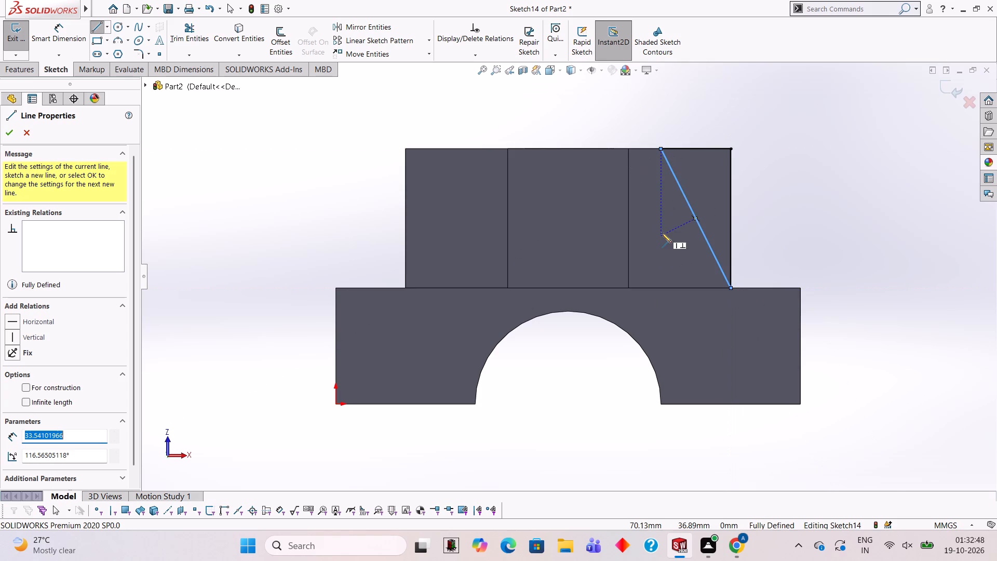
pyautogui.press('Escape')
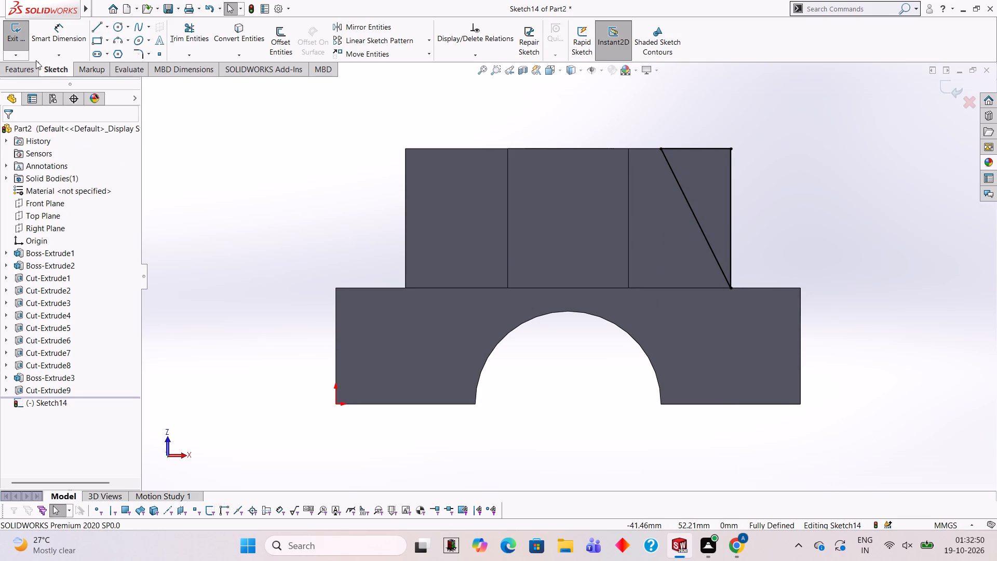
# Extrude the triangle as a blind boss 10 mm deep in the reversed direction, into the far-end triangular cut, merging the result.
pyautogui.click(34, 65)
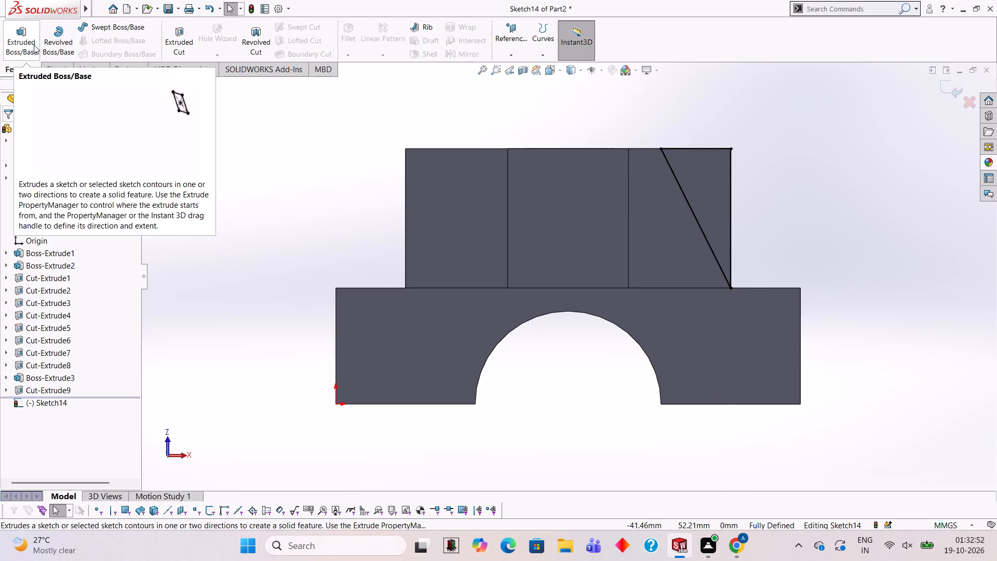
pyautogui.click(34, 45)
pyautogui.moveTo(248, 189); pyautogui.dragTo(259, 296, button='middle')
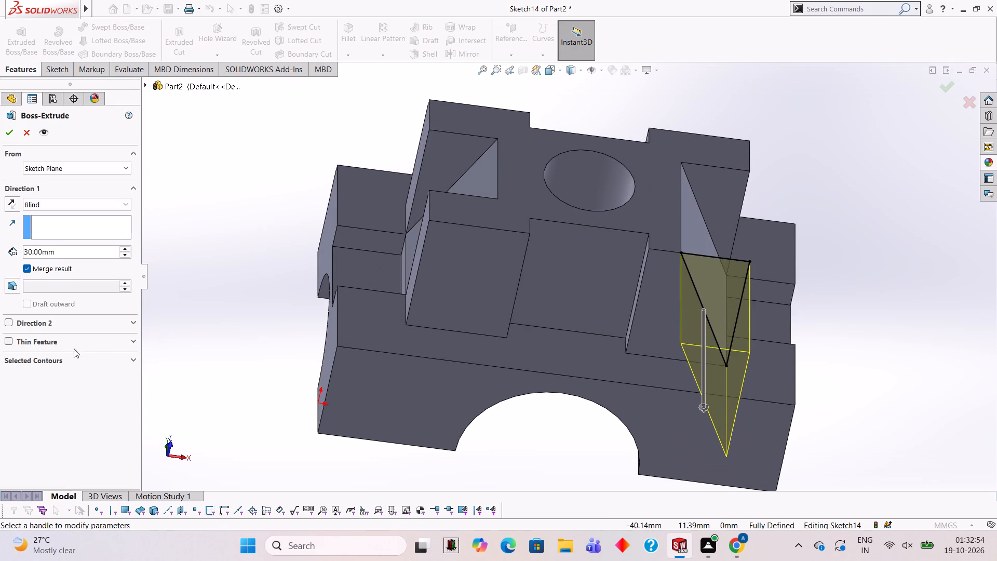
pyautogui.click(9, 209)
pyautogui.click(77, 255)
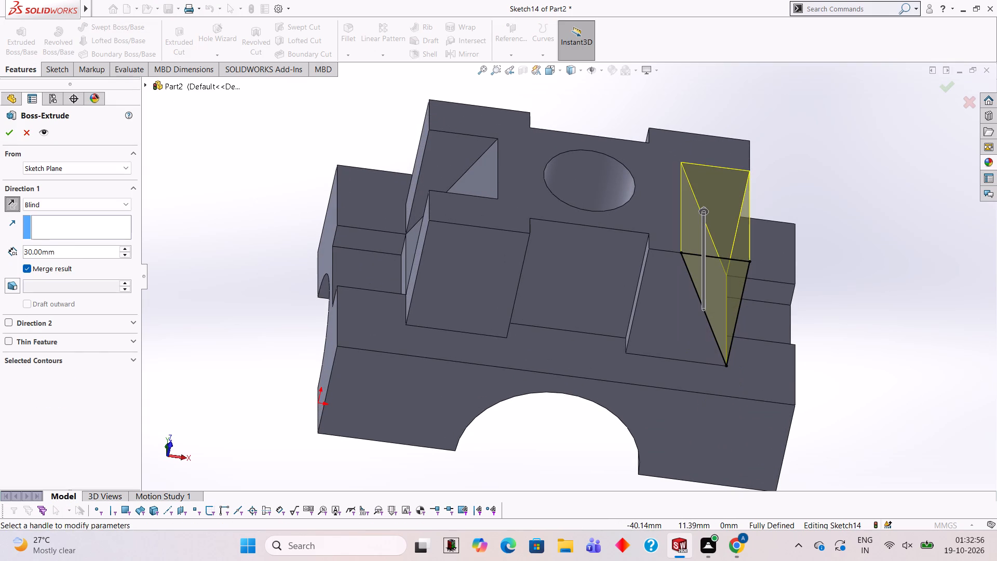
pyautogui.press('BackSpace')
pyautogui.press('BackSpace')
pyautogui.press('BackSpace')
pyautogui.press('BackSpace')
pyautogui.press('BackSpace')
pyautogui.press('BackSpace')
pyautogui.press('BackSpace')
pyautogui.press('BackSpace')
pyautogui.press('BackSpace')
pyautogui.press('BackSpace')
pyautogui.press('BackSpace')
pyautogui.press('BackSpace')
pyautogui.press('BackSpace')
pyautogui.press('BackSpace')
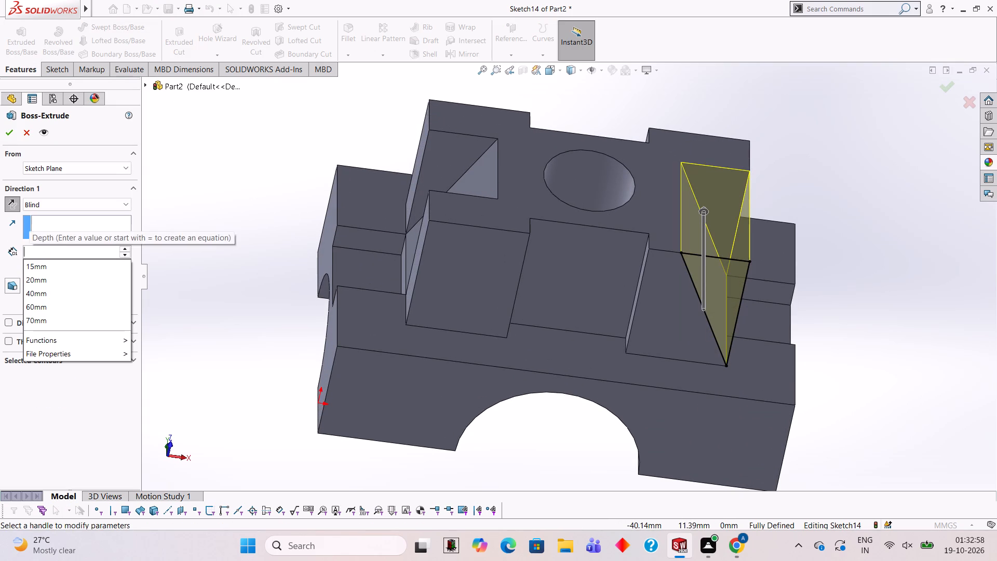
pyautogui.write('10')
pyautogui.press('Return')
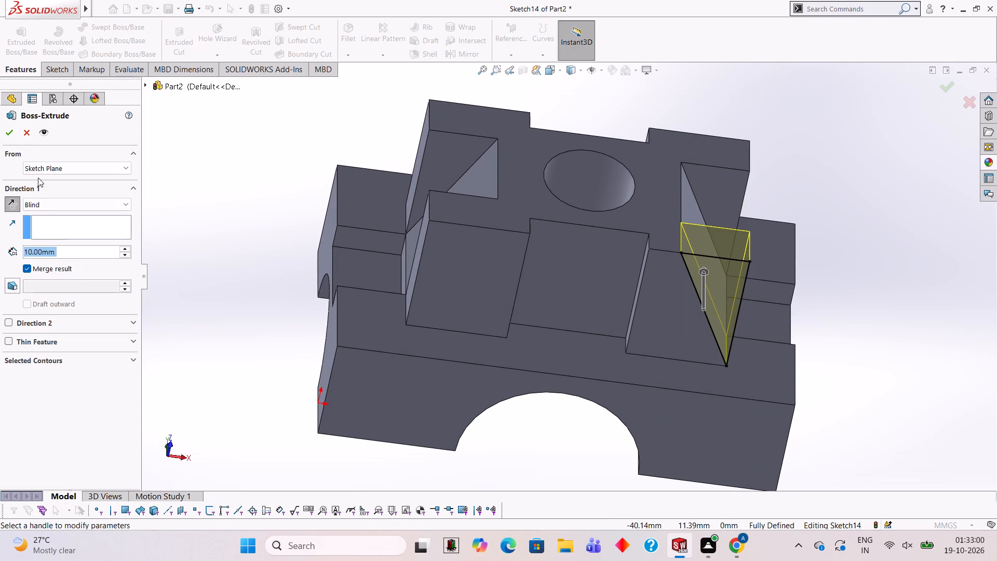
pyautogui.click(9, 127)
pyautogui.click(176, 213)
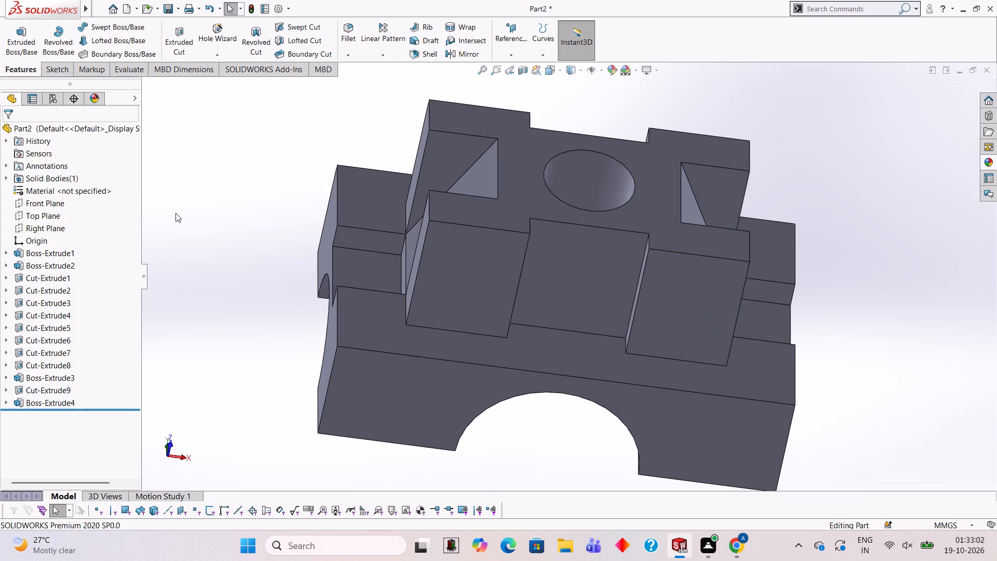
# Examine the finished part from all sides, including the recessed sloped boss ends, side notches, through hole and semicircular cuts.
pyautogui.scroll(1, 392, 213)
pyautogui.scroll(2, 556, 267)
pyautogui.click(755, 141)
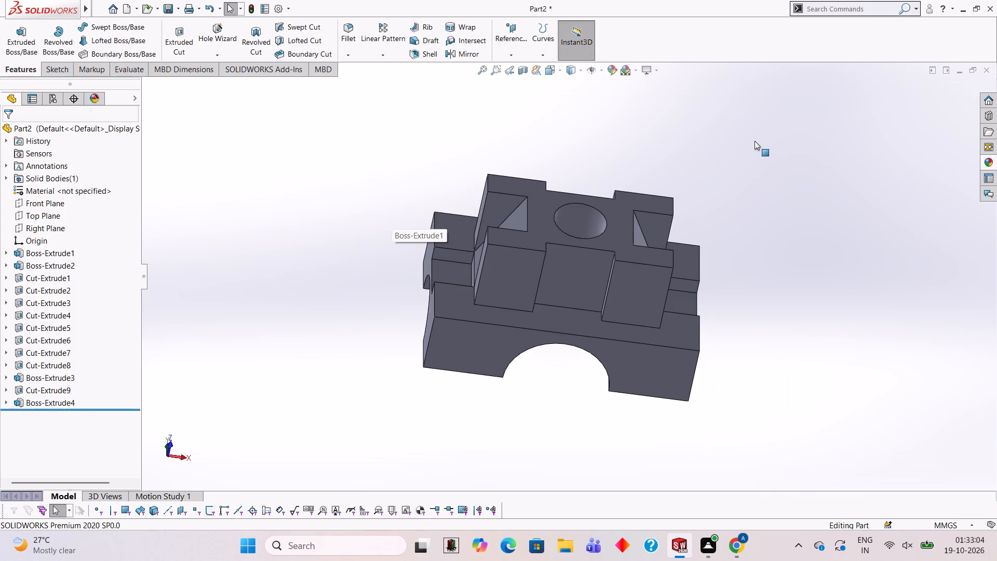
pyautogui.scroll(-3, 582, 255)
pyautogui.scroll(2, 577, 278)
pyautogui.moveTo(617, 294); pyautogui.dragTo(615, 305, button='middle')
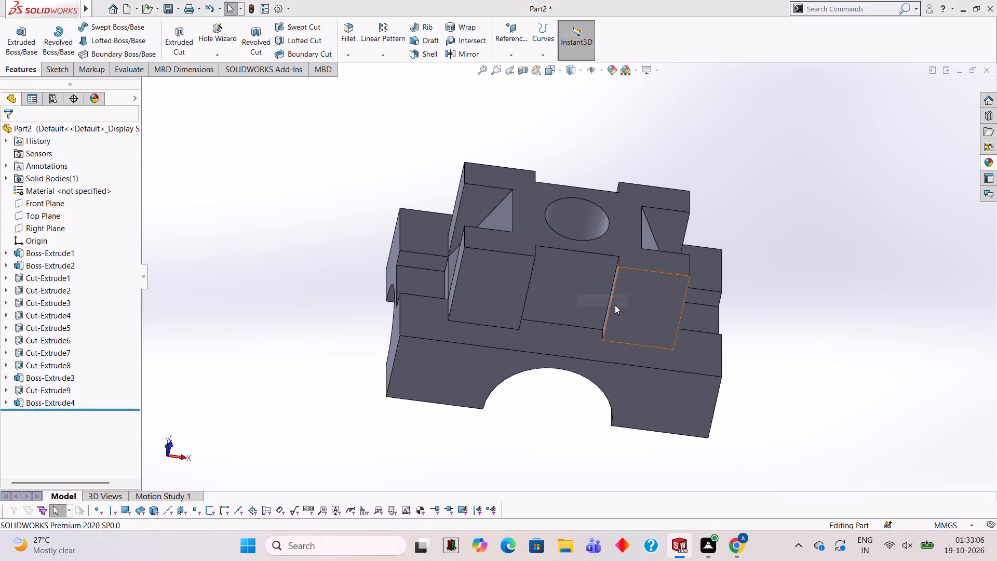
pyautogui.moveTo(615, 305); pyautogui.dragTo(595, 371, button='middle')
pyautogui.click(806, 131)
pyautogui.moveTo(800, 160); pyautogui.dragTo(739, 287, button='middle')
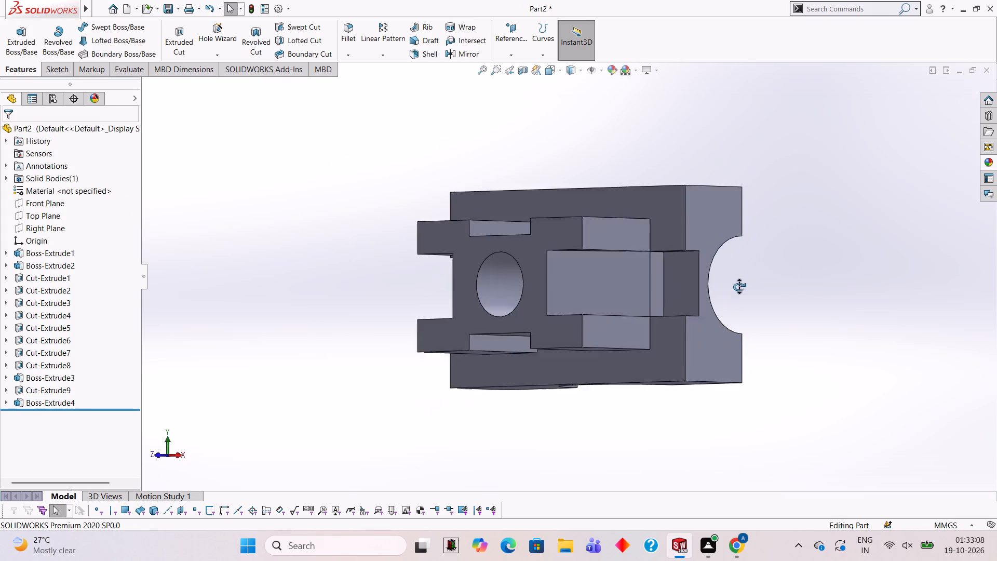
pyautogui.moveTo(739, 287); pyautogui.dragTo(827, 244, button='middle')
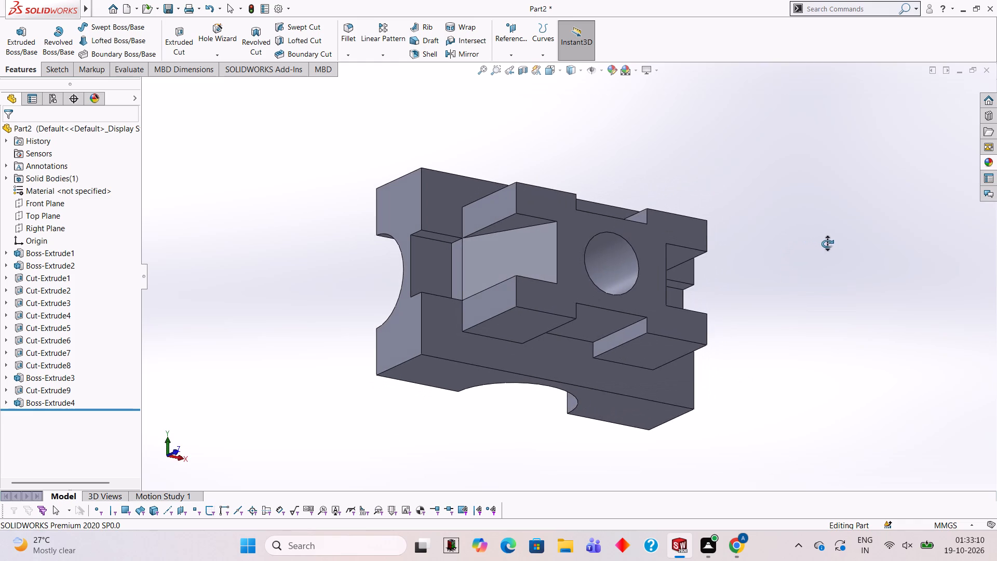
pyautogui.moveTo(827, 244); pyautogui.dragTo(860, 219, button='middle')
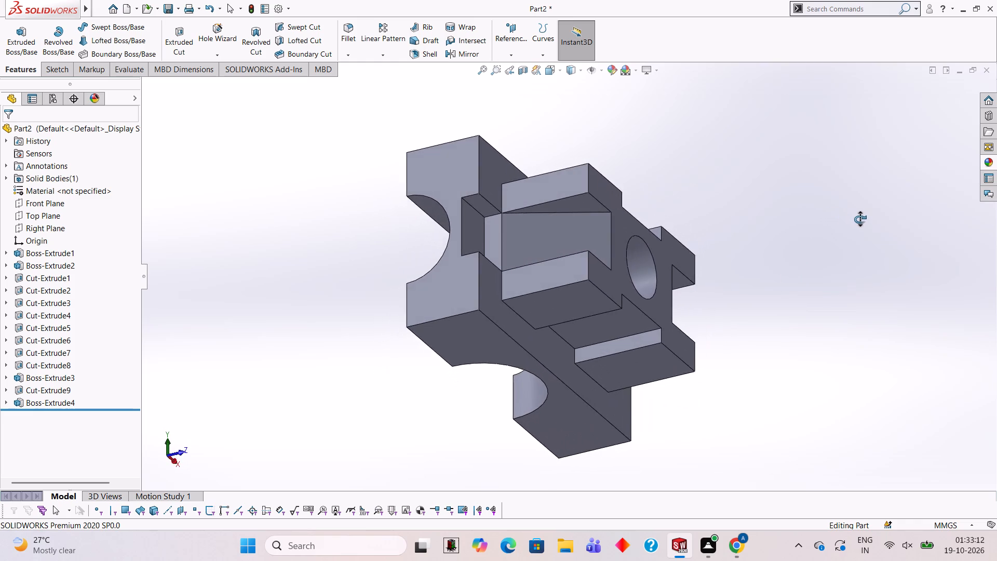
pyautogui.moveTo(860, 219); pyautogui.dragTo(767, 271, button='middle')
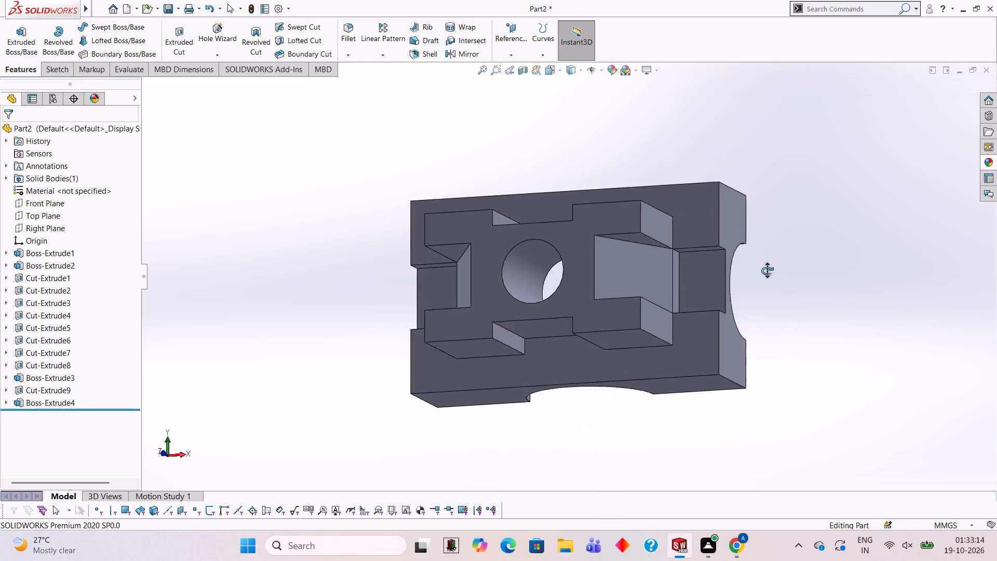
pyautogui.moveTo(767, 271); pyautogui.dragTo(627, 430, button='middle')
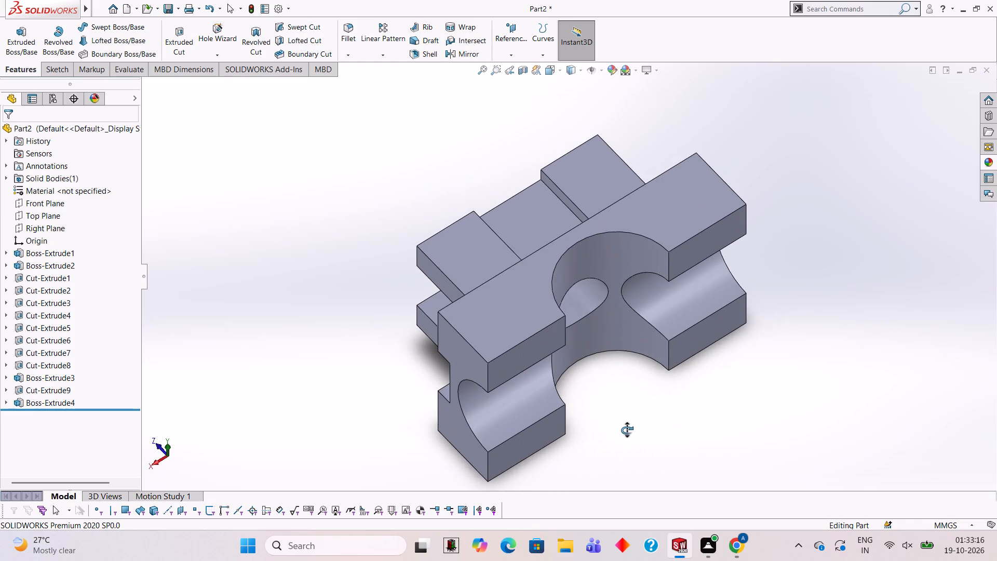
pyautogui.moveTo(627, 430); pyautogui.dragTo(777, 286, button='middle')
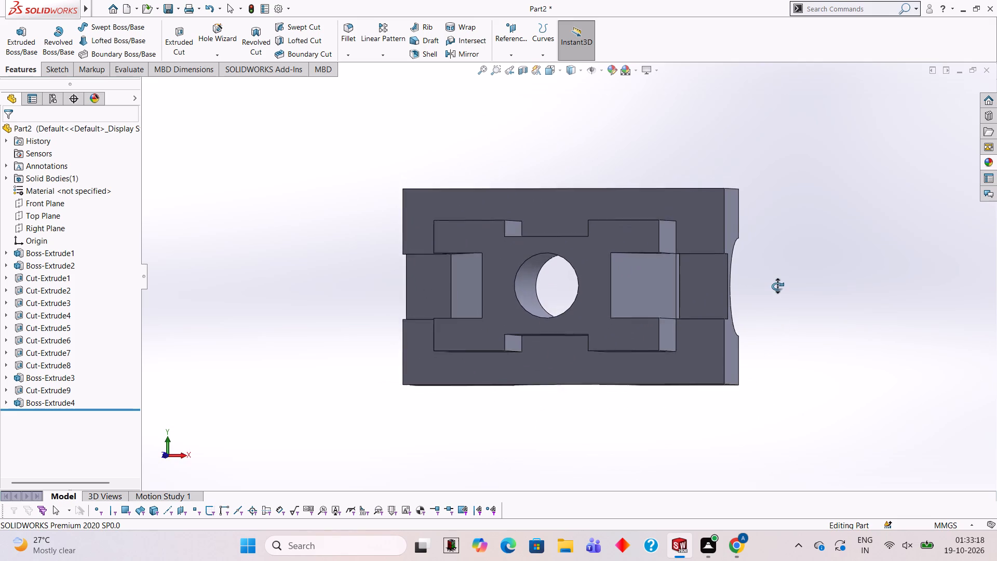
pyautogui.moveTo(777, 286); pyautogui.dragTo(806, 297, button='middle')
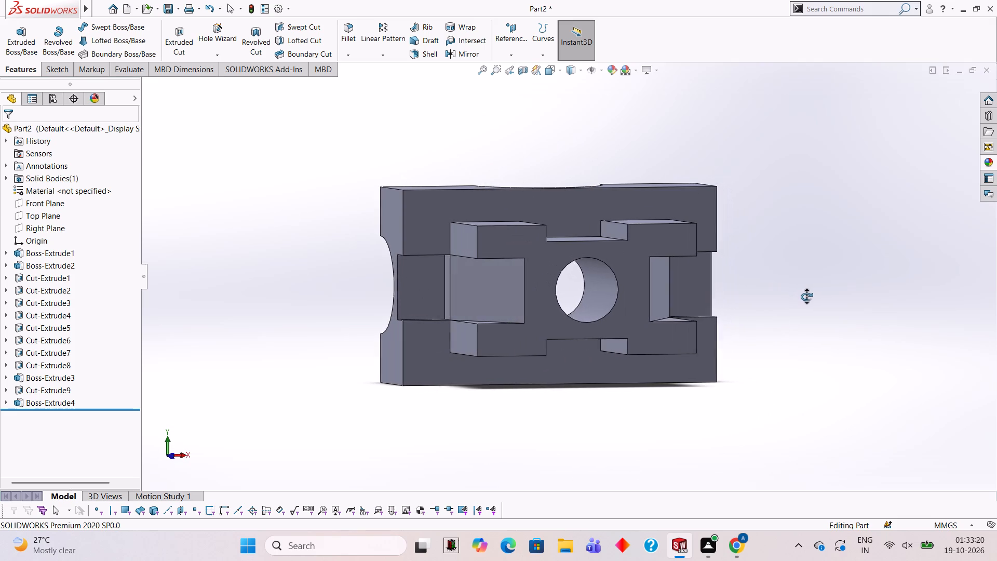
pyautogui.moveTo(806, 297); pyautogui.dragTo(799, 235, button='middle')
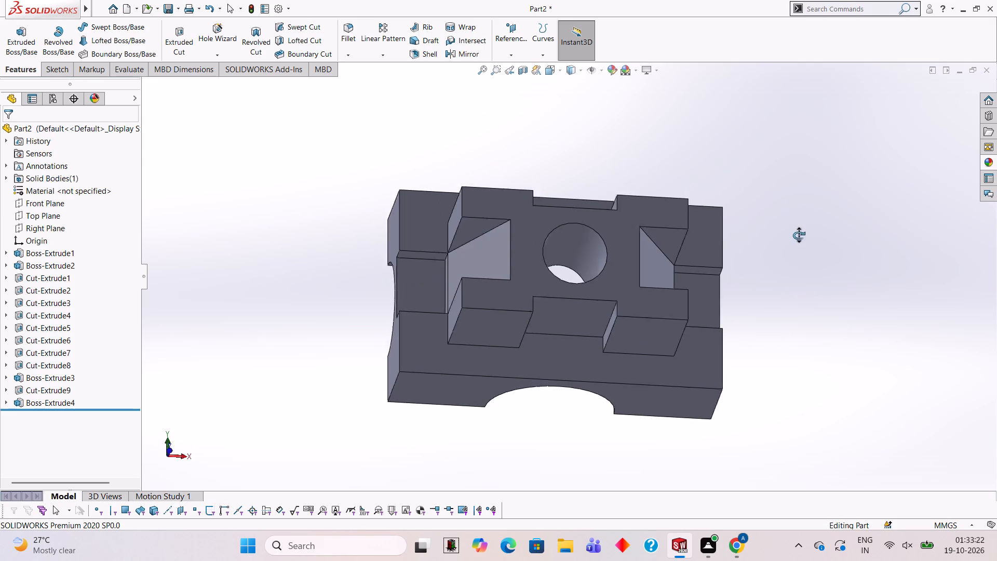
pyautogui.moveTo(799, 235); pyautogui.dragTo(800, 242, button='middle')
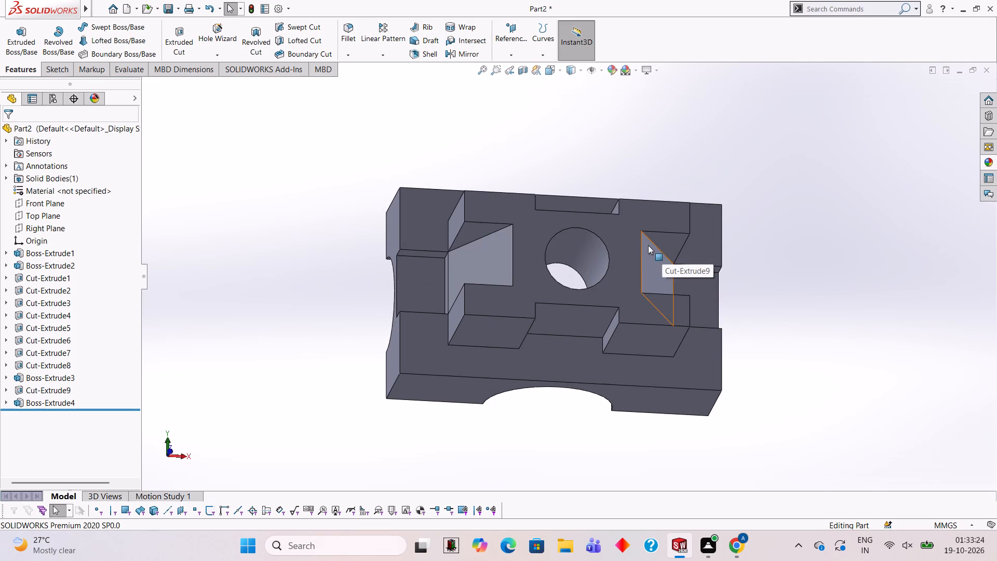
pyautogui.scroll(1, 571, 355)
pyautogui.scroll(-1, 591, 320)
pyautogui.moveTo(610, 361); pyautogui.dragTo(616, 327, button='middle')
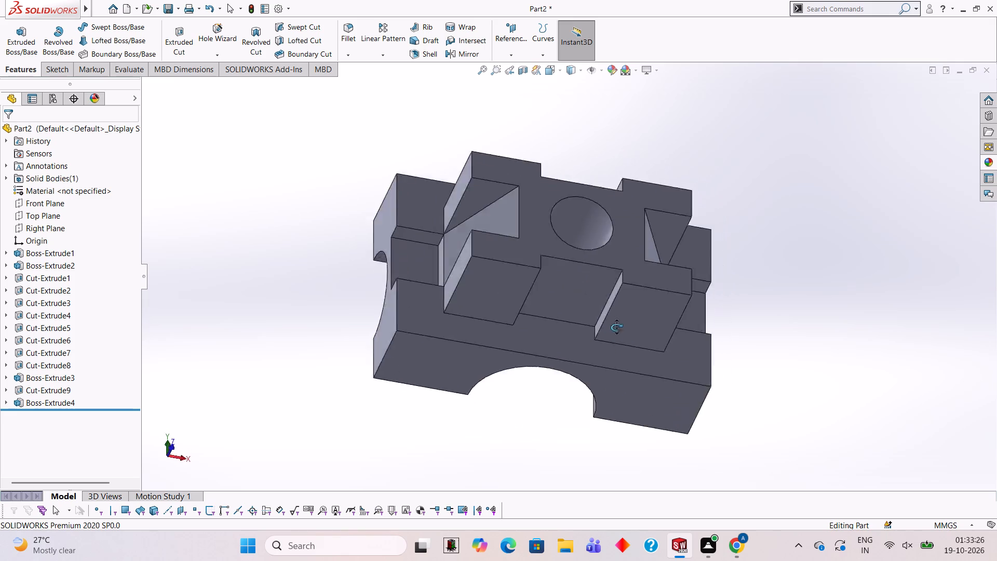
pyautogui.moveTo(616, 327); pyautogui.dragTo(639, 298, button='middle')
pyautogui.scroll(-3, 589, 358)
pyautogui.scroll(2, 527, 208)
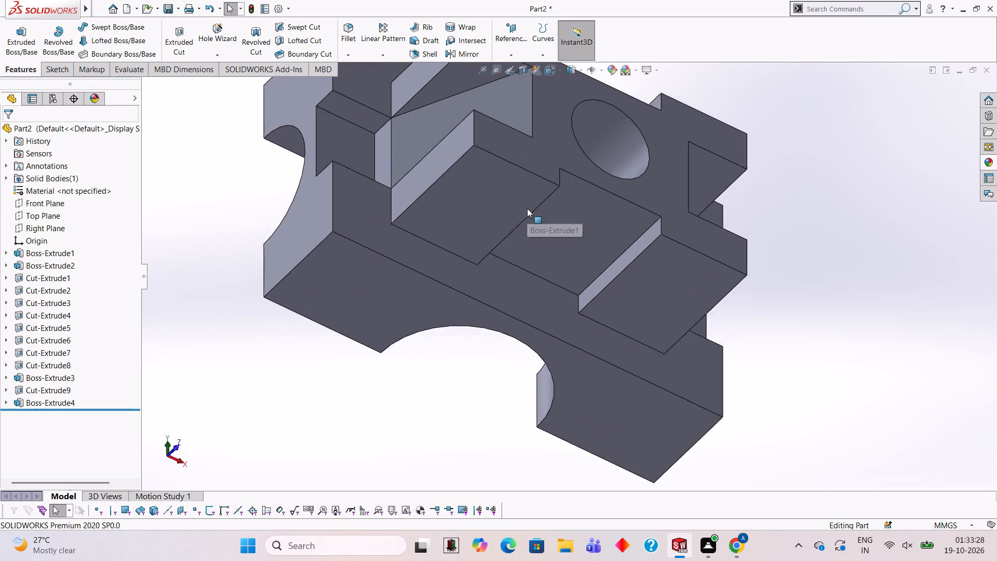
pyautogui.scroll(-1, 527, 208)
pyautogui.scroll(2, 371, 205)
pyautogui.scroll(-1, 443, 230)
pyautogui.scroll(-1, 639, 389)
# Apply the solid Red appearance to the large semicircular cut running across the block's width.
pyautogui.moveTo(643, 391); pyautogui.dragTo(761, 450, button='middle')
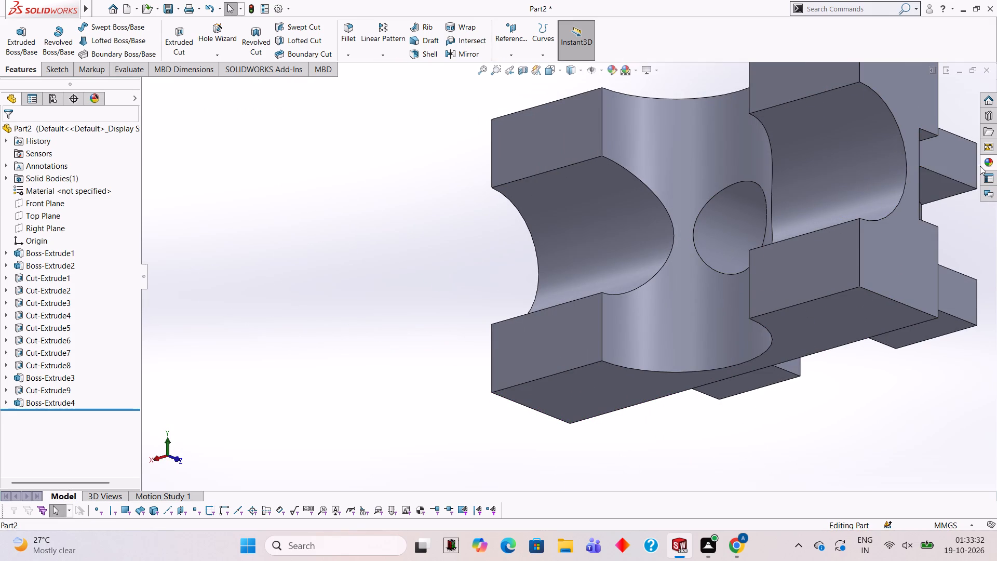
pyautogui.click(992, 163)
pyautogui.moveTo(903, 365); pyautogui.dragTo(684, 326)
pyautogui.click(684, 326)
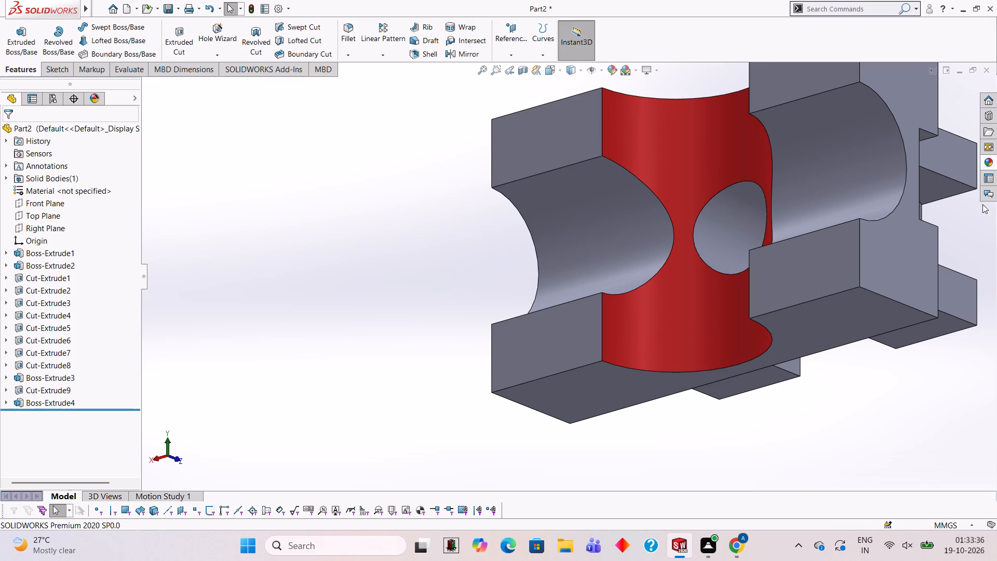
# Apply the solid Orange appearance to the semicircular cut running along the block's length.
pyautogui.click(991, 157)
pyautogui.moveTo(899, 450); pyautogui.dragTo(871, 246)
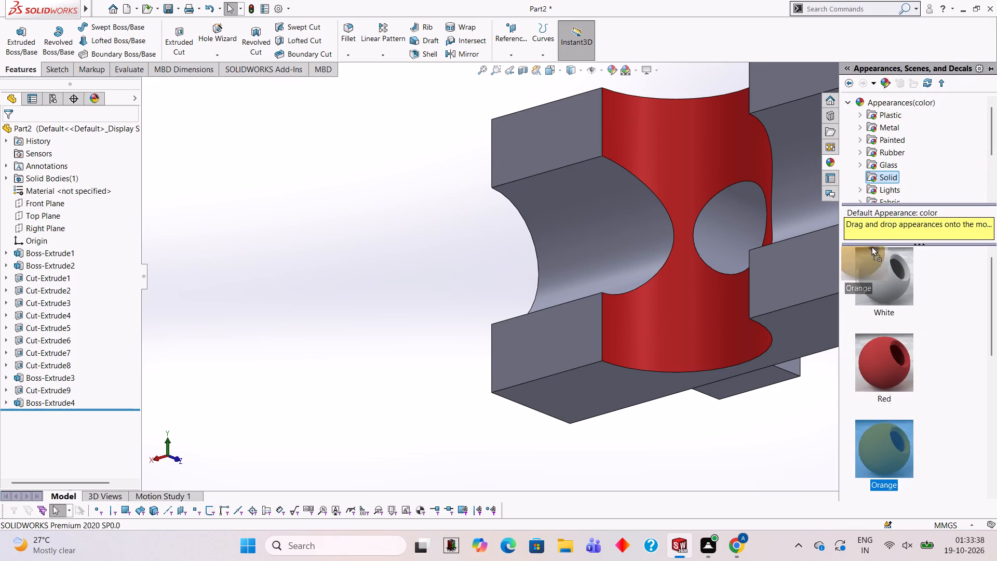
pyautogui.moveTo(871, 246); pyautogui.dragTo(612, 228)
pyautogui.click(612, 228)
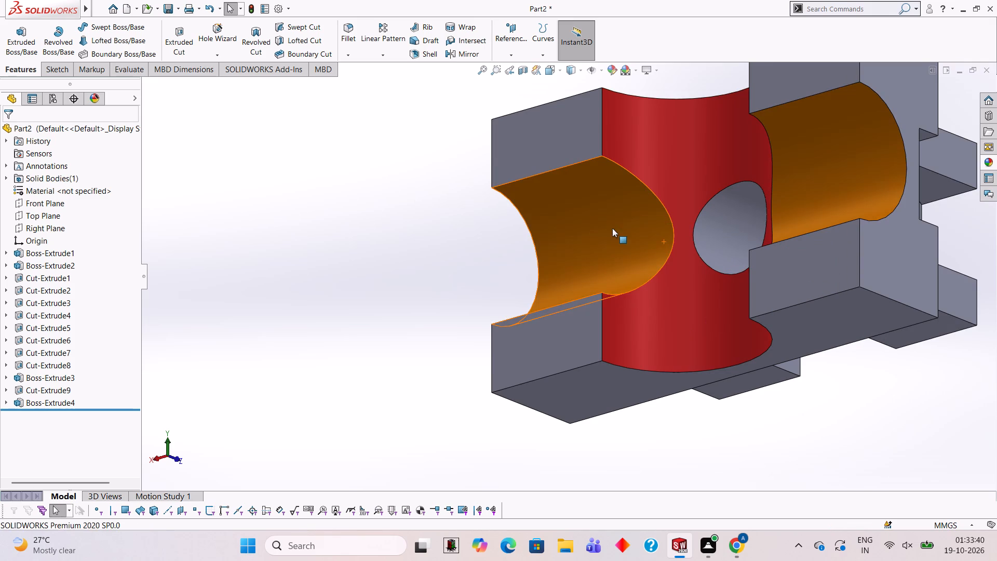
# Apply the solid yellow appearance to the cylindrical face of the through hole.
pyautogui.scroll(2, 780, 243)
pyautogui.moveTo(802, 259); pyautogui.dragTo(846, 341, button='middle')
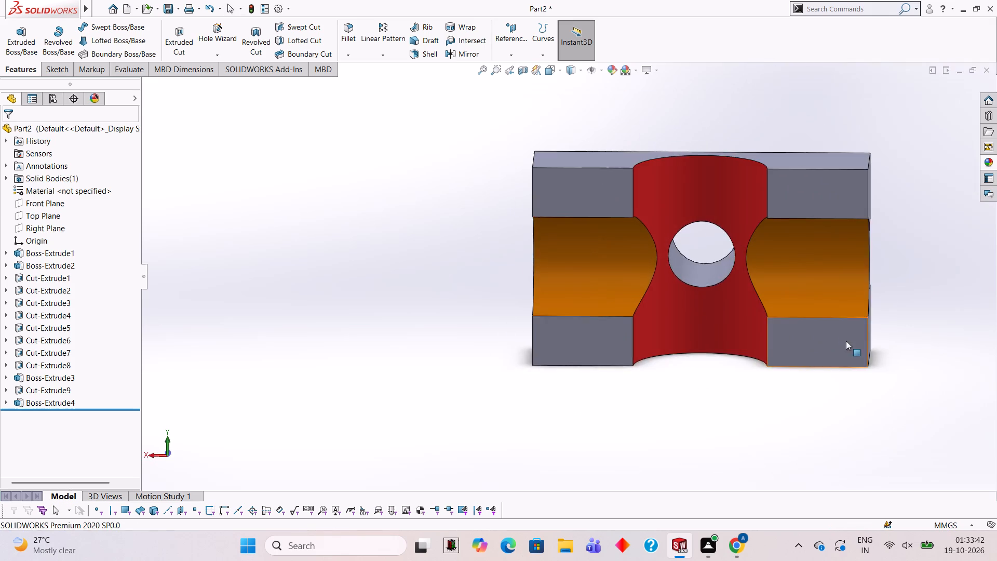
pyautogui.moveTo(846, 341); pyautogui.dragTo(812, 285, button='middle')
pyautogui.click(991, 165)
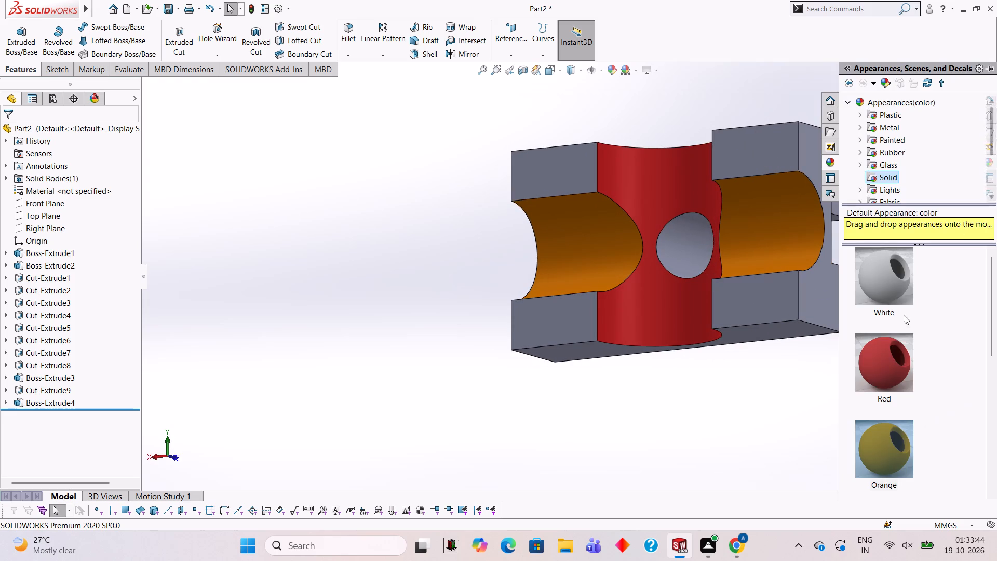
pyautogui.scroll(-2, 887, 357)
pyautogui.moveTo(887, 278); pyautogui.dragTo(677, 252)
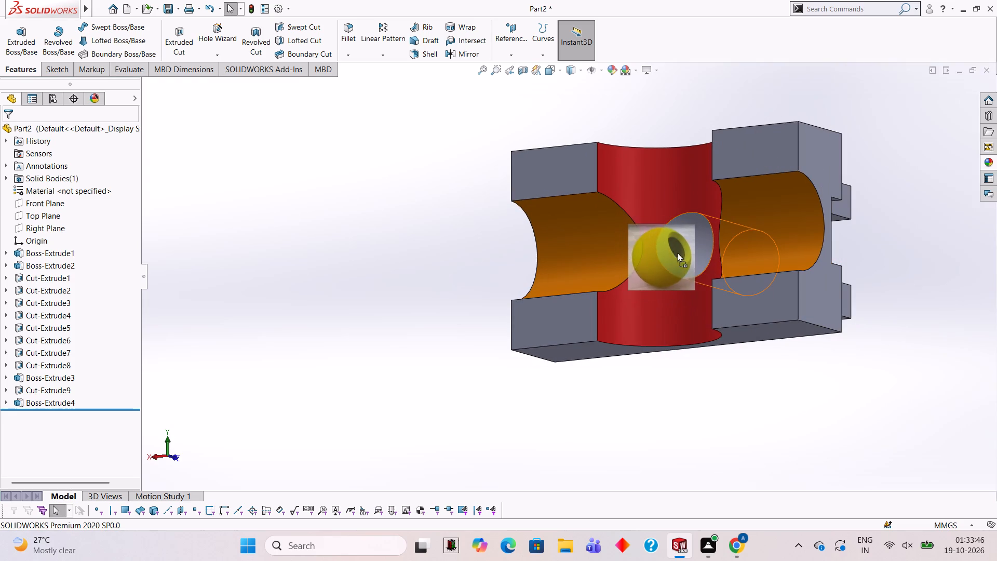
pyautogui.moveTo(677, 252); pyautogui.dragTo(680, 251)
pyautogui.click(680, 251)
pyautogui.scroll(3, 704, 278)
pyautogui.moveTo(704, 278); pyautogui.dragTo(583, 236, button='middle')
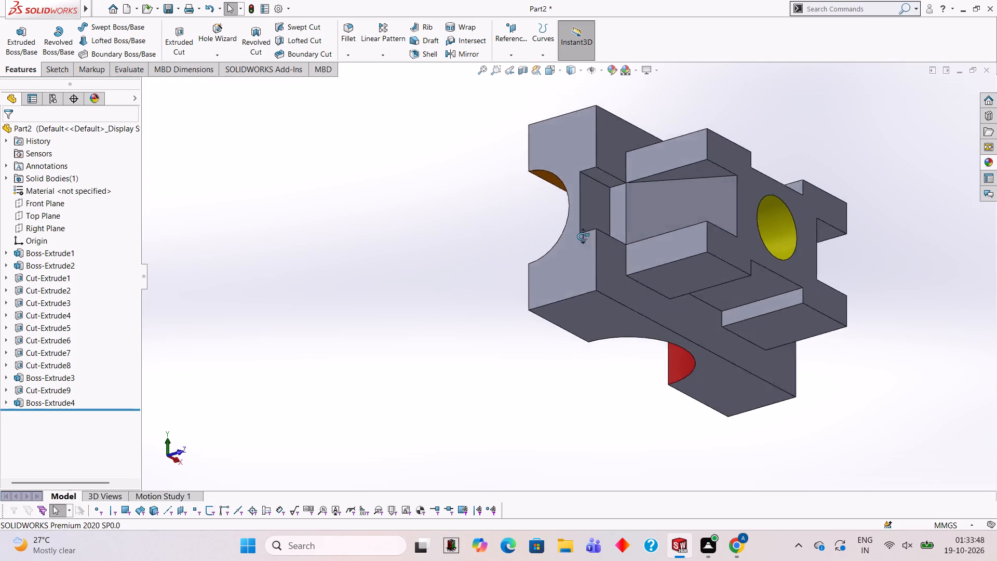
# Apply the solid Green appearance to the whole base block feature.
pyautogui.moveTo(583, 236); pyautogui.dragTo(556, 219, button='middle')
pyautogui.scroll(-3, 655, 293)
pyautogui.scroll(2, 748, 260)
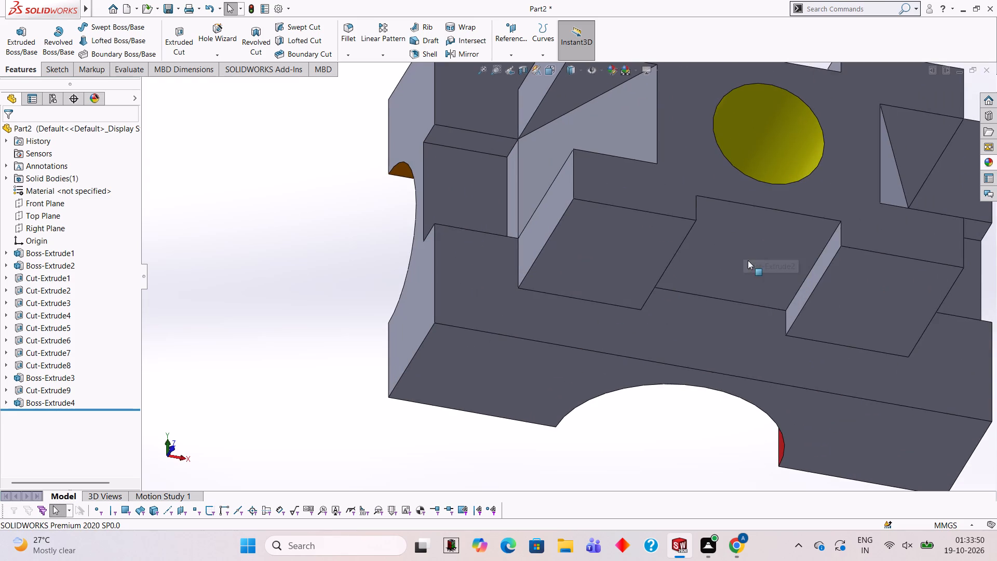
pyautogui.scroll(4, 748, 260)
pyautogui.scroll(-1, 744, 279)
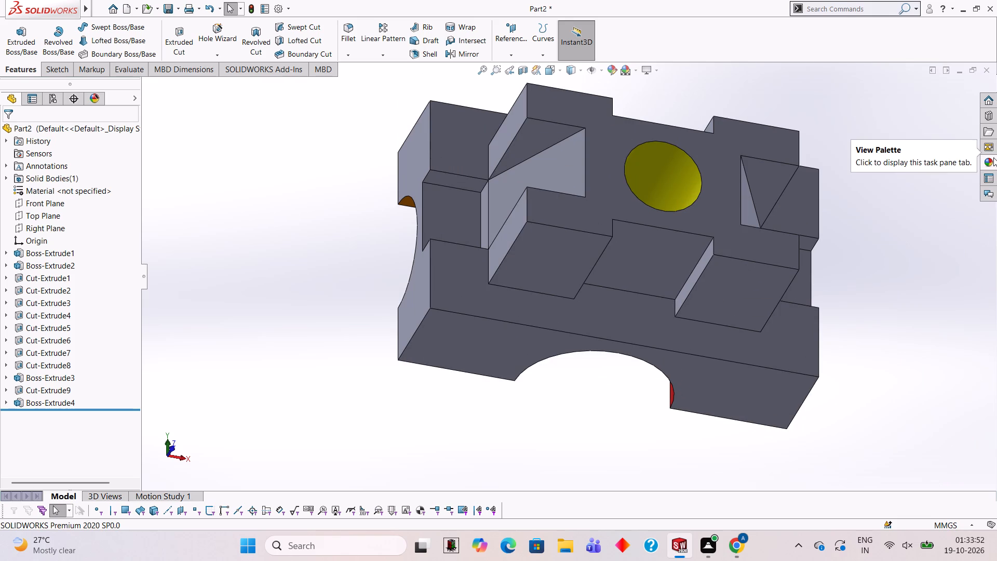
pyautogui.click(993, 161)
pyautogui.moveTo(877, 377); pyautogui.dragTo(834, 400)
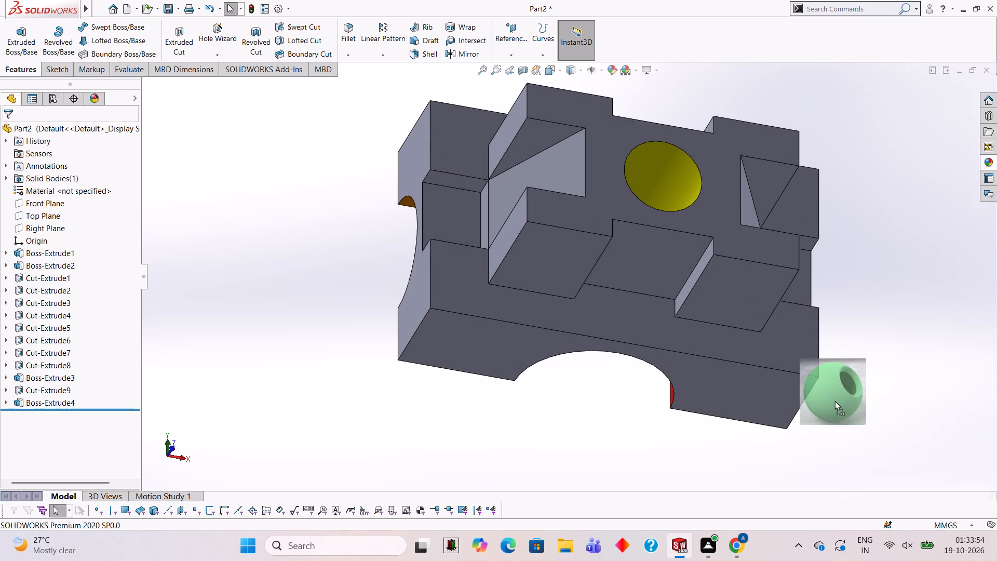
pyautogui.moveTo(834, 400); pyautogui.dragTo(452, 288)
pyautogui.click(452, 288)
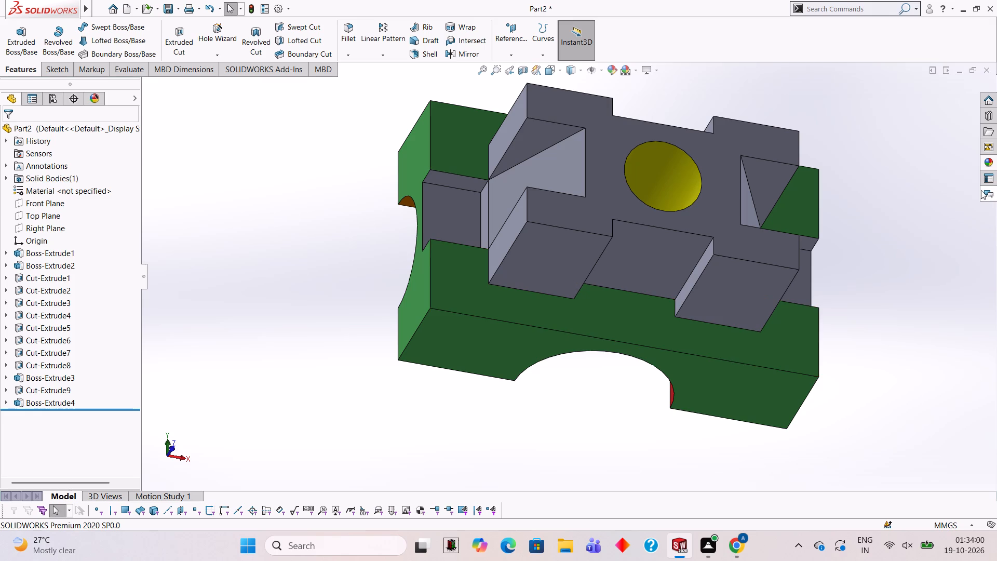
# Apply the solid Blue appearance to the whole raised boss feature.
pyautogui.click(985, 159)
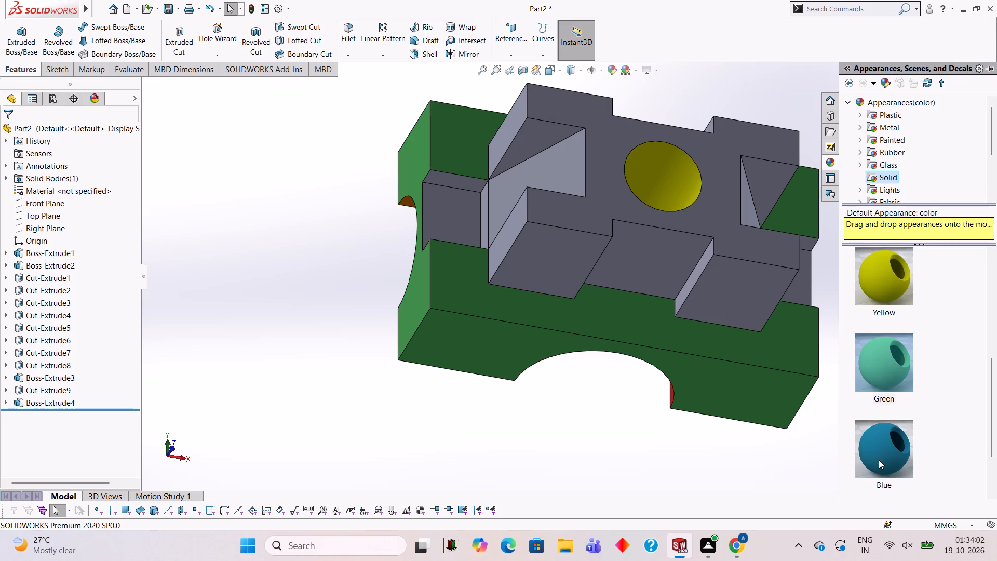
pyautogui.moveTo(879, 460); pyautogui.dragTo(567, 250)
pyautogui.click(567, 250)
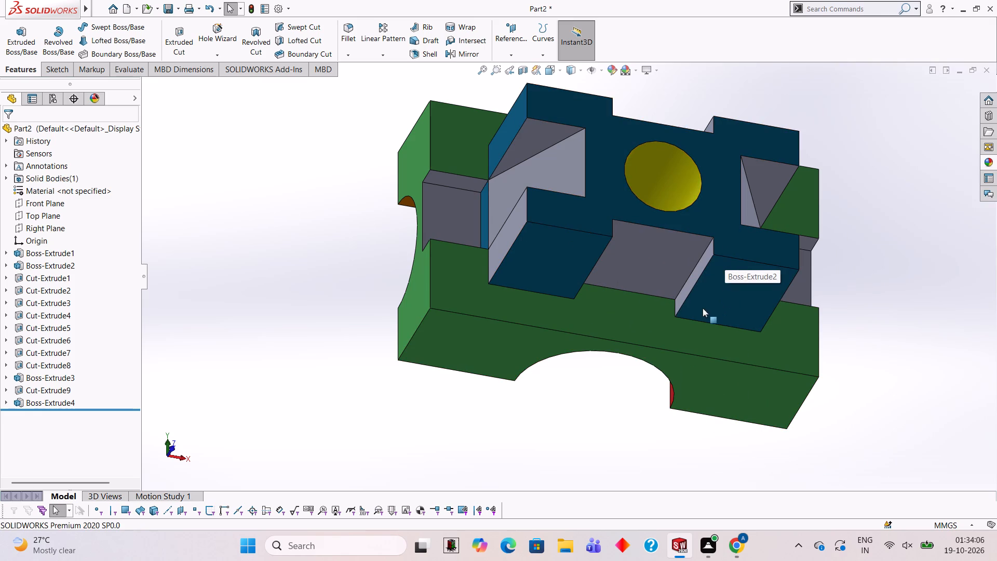
# Apply the solid Blue appearance to the remaining grey boss end faces directly below the sloped recesses.
pyautogui.scroll(2, 667, 209)
pyautogui.scroll(-3, 669, 210)
pyautogui.scroll(-1, 572, 200)
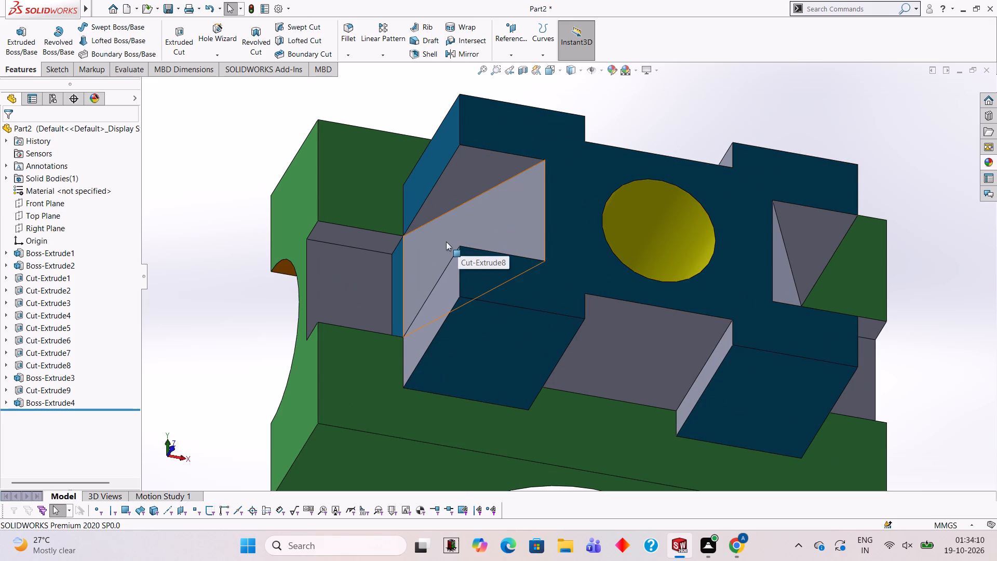
pyautogui.scroll(-1, 653, 272)
pyautogui.moveTo(653, 272); pyautogui.dragTo(583, 259, button='middle')
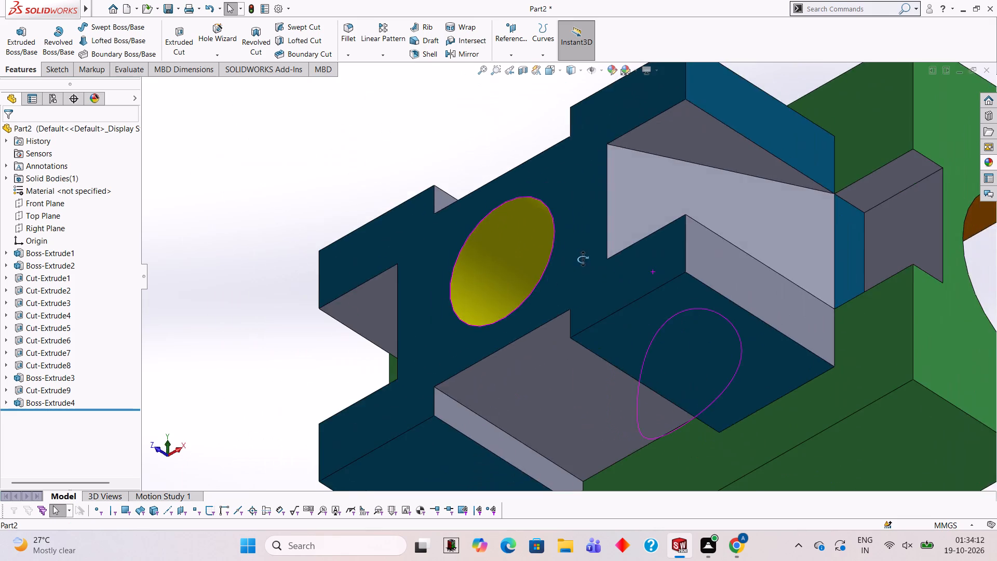
pyautogui.moveTo(583, 259); pyautogui.dragTo(695, 281, button='middle')
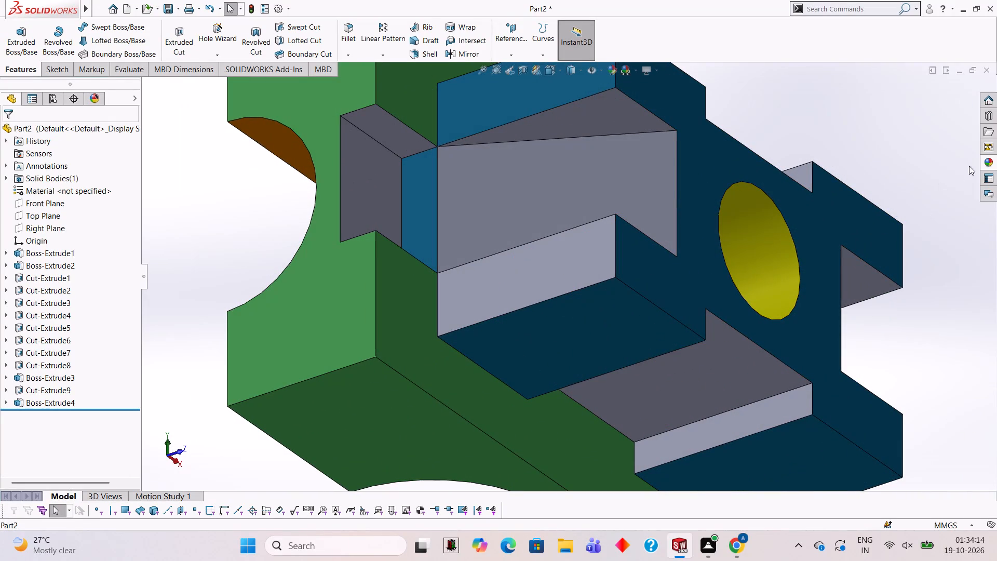
pyautogui.click(988, 162)
pyautogui.moveTo(898, 448); pyautogui.dragTo(538, 269)
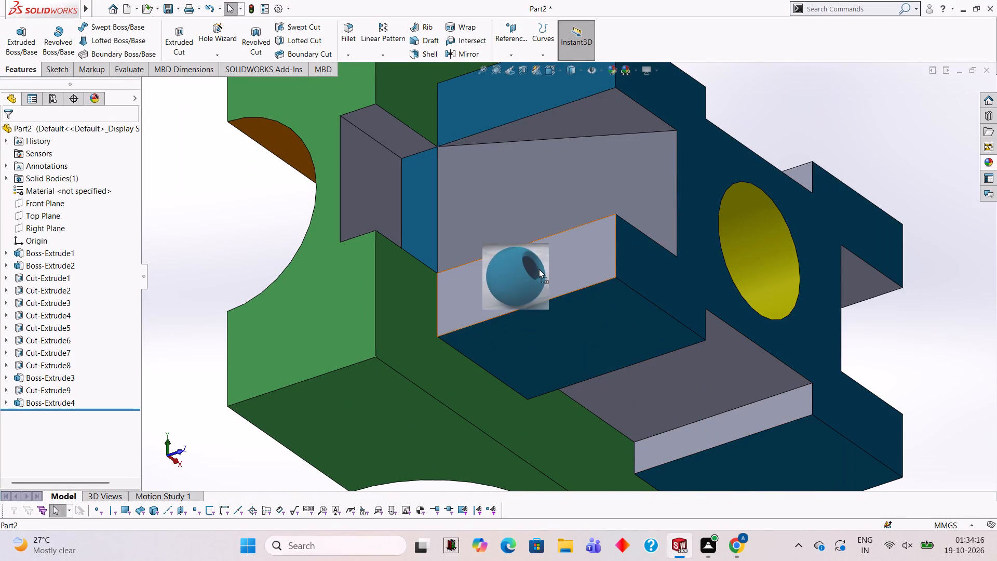
pyautogui.moveTo(538, 269); pyautogui.dragTo(540, 269)
pyautogui.click(540, 269)
pyautogui.moveTo(755, 323); pyautogui.dragTo(641, 331, button='middle')
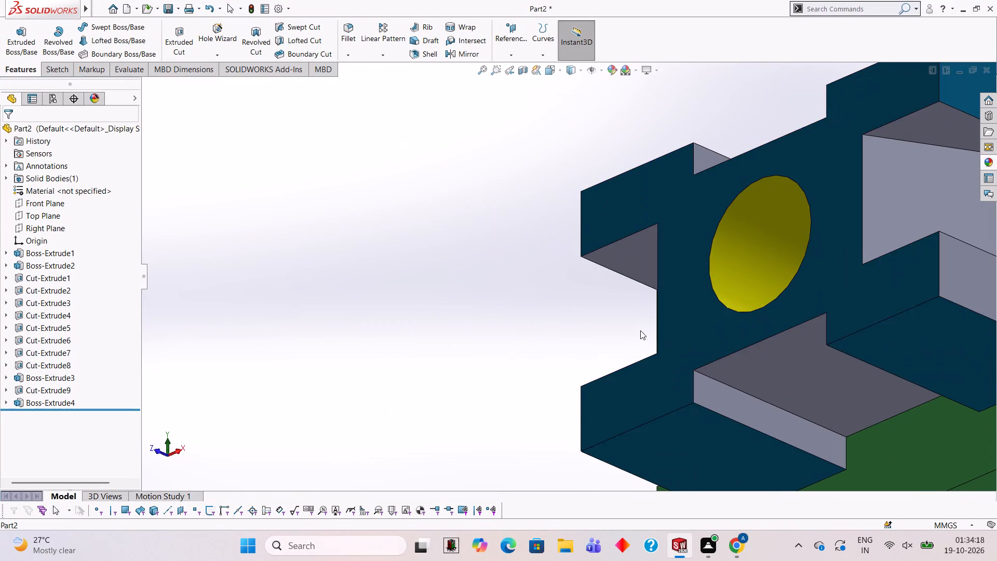
pyautogui.scroll(3, 751, 377)
pyautogui.scroll(-3, 747, 376)
pyautogui.scroll(-2, 838, 214)
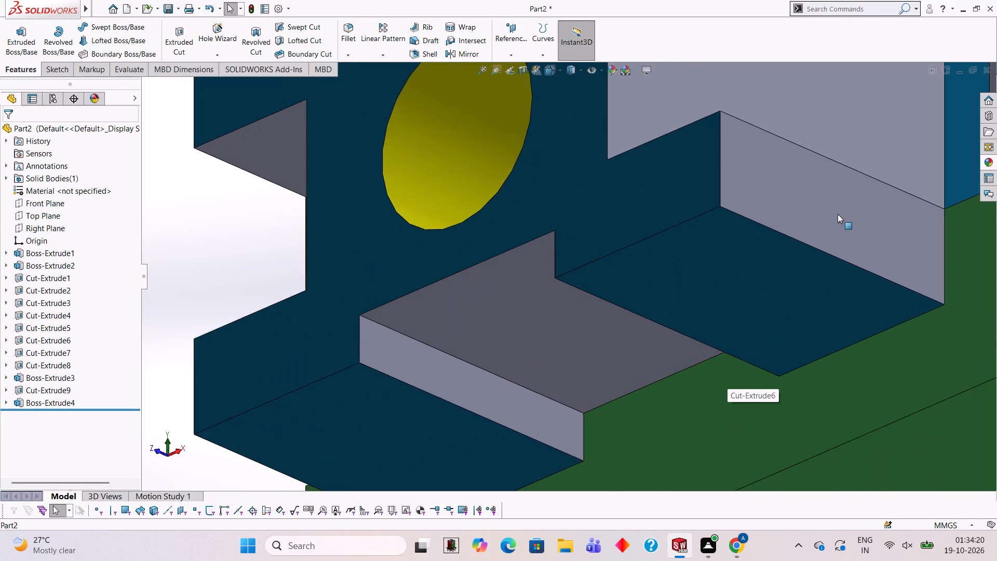
pyautogui.scroll(3, 838, 214)
pyautogui.scroll(-1, 829, 205)
pyautogui.click(986, 162)
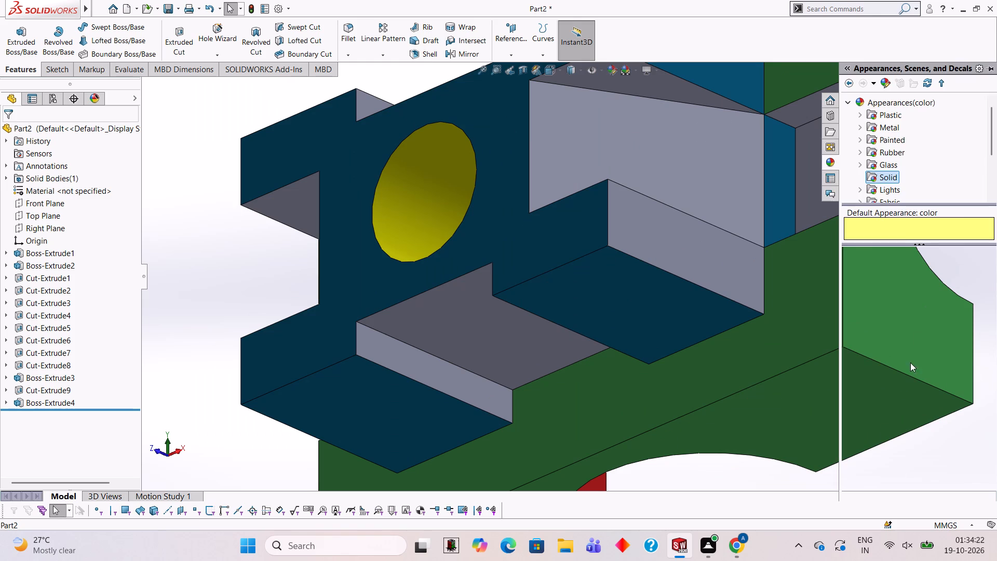
pyautogui.moveTo(872, 446); pyautogui.dragTo(690, 236)
pyautogui.click(690, 236)
# Apply the solid Pink appearance to the sloped recess cut at the +X end of the boss.
pyautogui.scroll(2, 689, 275)
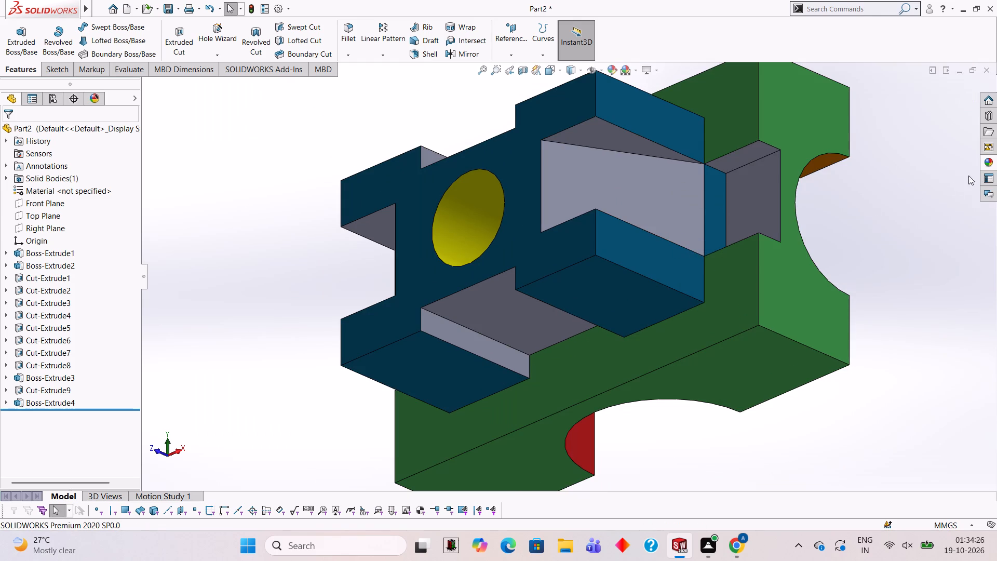
pyautogui.click(985, 164)
pyautogui.scroll(-3, 899, 354)
pyautogui.moveTo(886, 456); pyautogui.dragTo(566, 163)
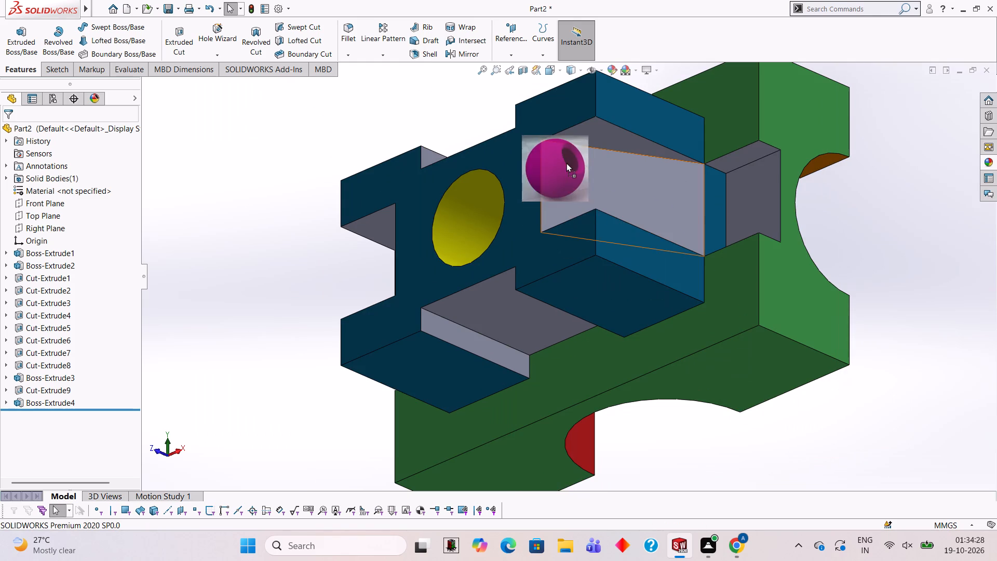
pyautogui.moveTo(566, 163); pyautogui.dragTo(585, 163)
pyautogui.click(585, 163)
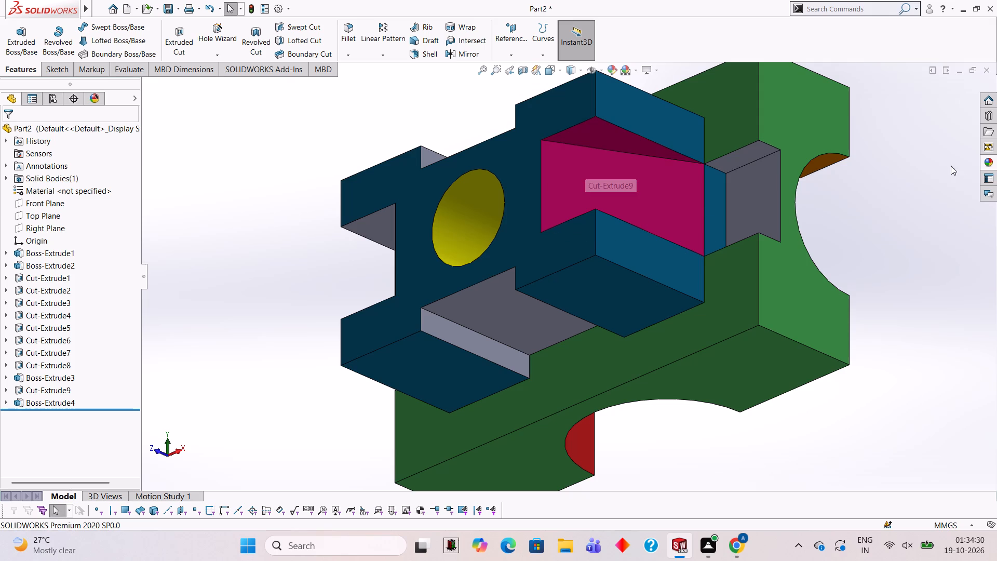
# Apply the solid Pink appearance to the notch cut in the base block beside the boss's +X end.
pyautogui.click(988, 164)
pyautogui.moveTo(894, 448); pyautogui.dragTo(775, 233)
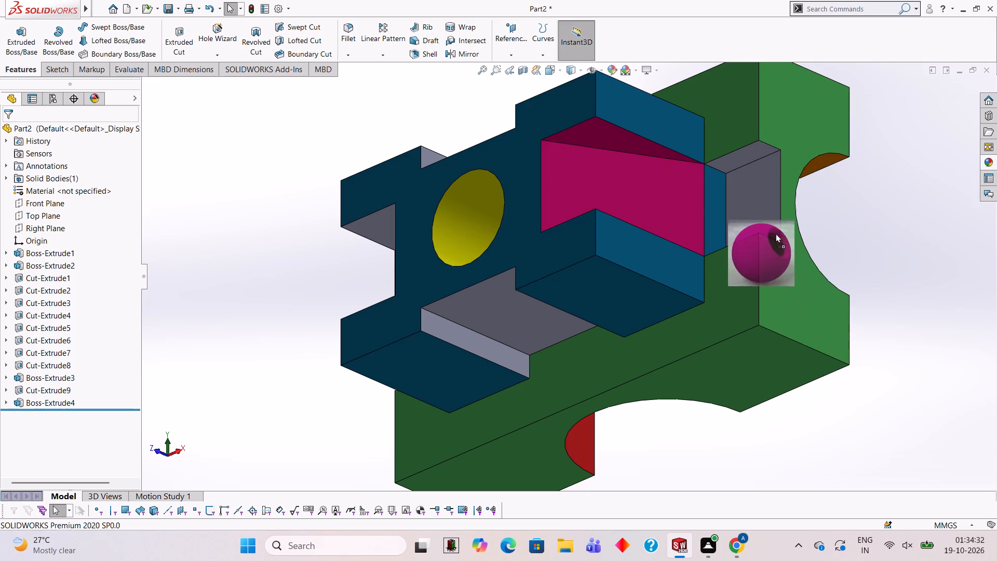
pyautogui.moveTo(775, 233); pyautogui.dragTo(762, 194)
pyautogui.click(762, 194)
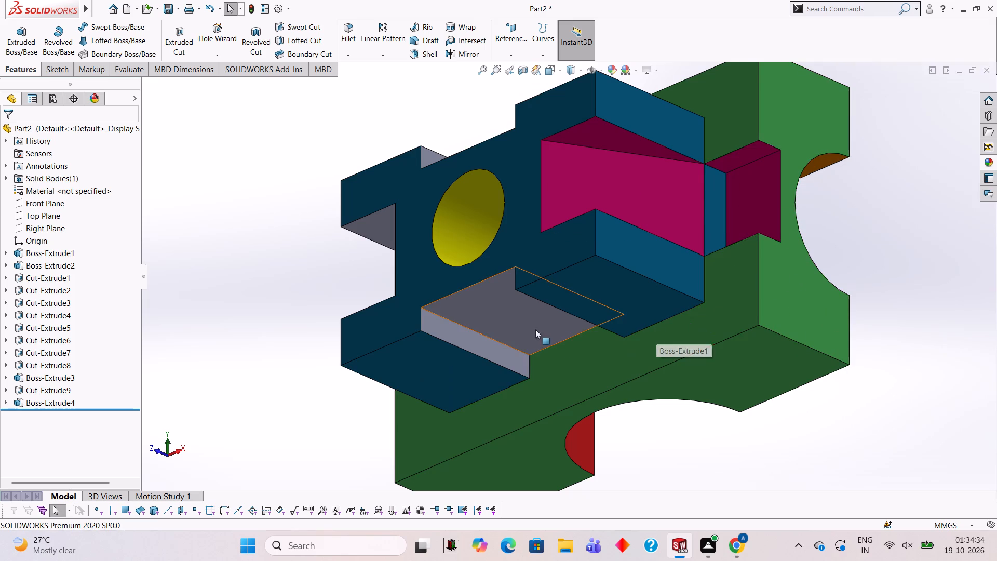
# Apply the solid Pink appearance to the rectangular notch cut in the underside of the boss.
pyautogui.click(992, 158)
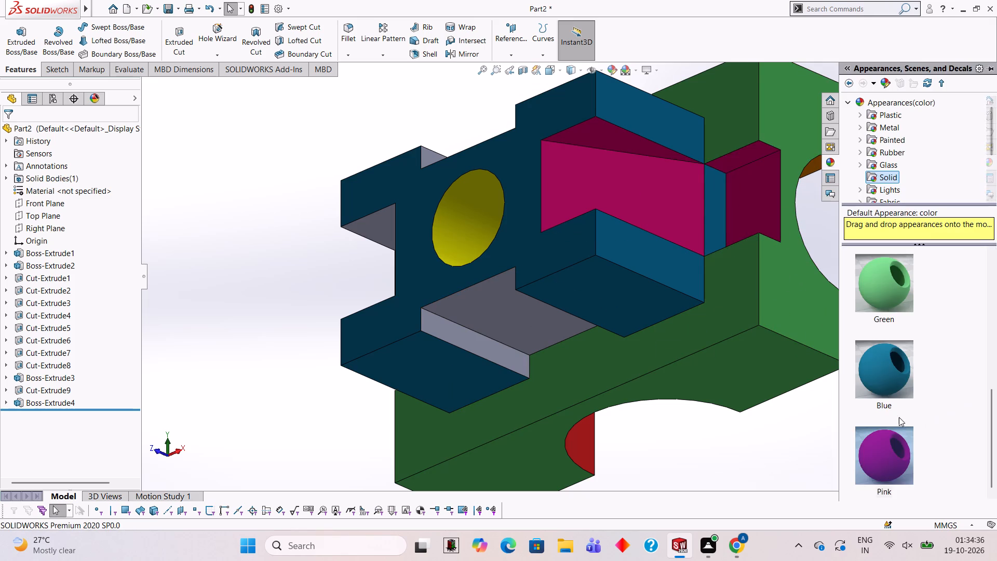
pyautogui.moveTo(893, 426); pyautogui.dragTo(519, 282)
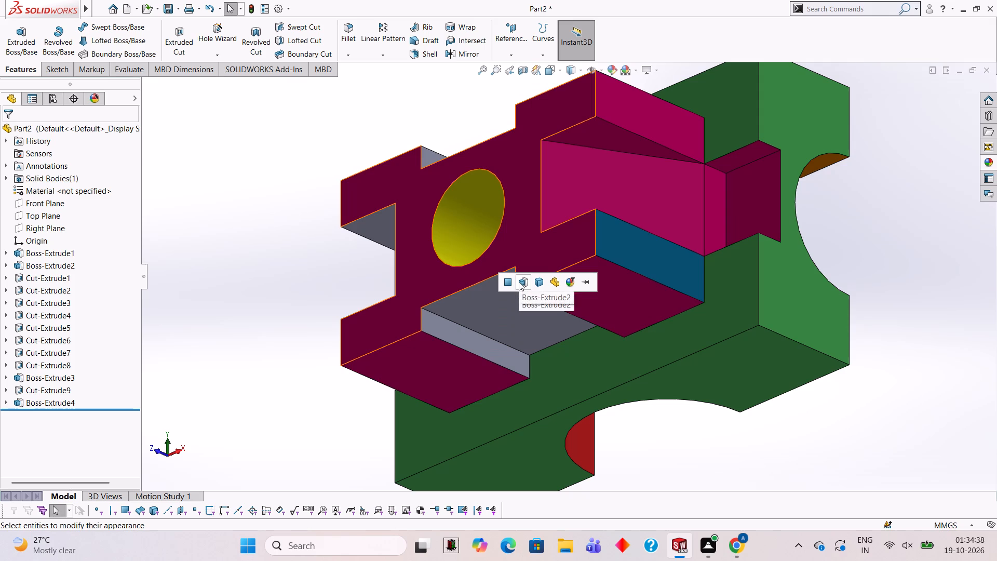
pyautogui.click(988, 164)
pyautogui.moveTo(903, 456); pyautogui.dragTo(513, 307)
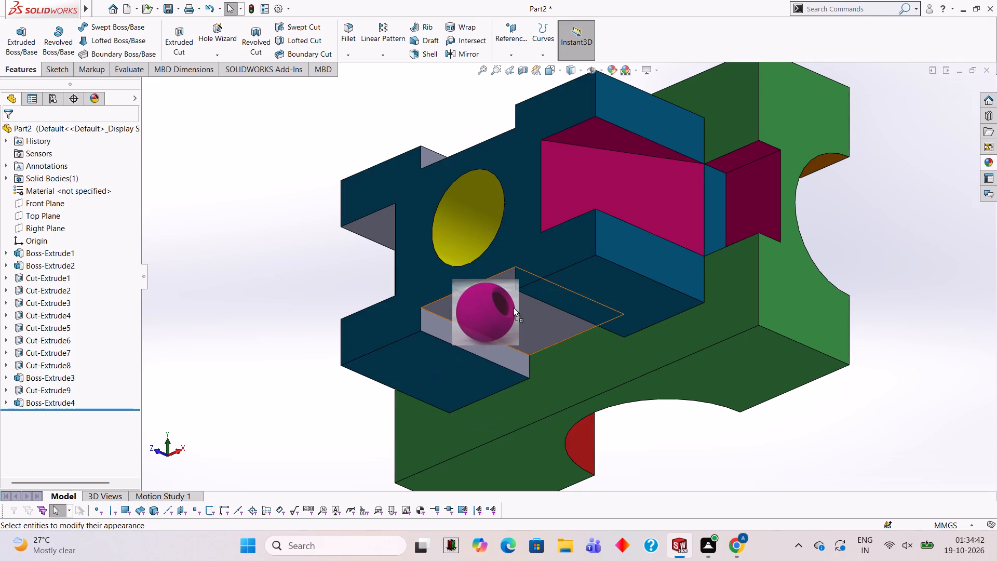
pyautogui.moveTo(513, 307); pyautogui.dragTo(509, 305)
pyautogui.click(509, 305)
# Apply the solid Pink appearance to the matching rectangular notch cut in the top side of the boss.
pyautogui.scroll(2, 530, 233)
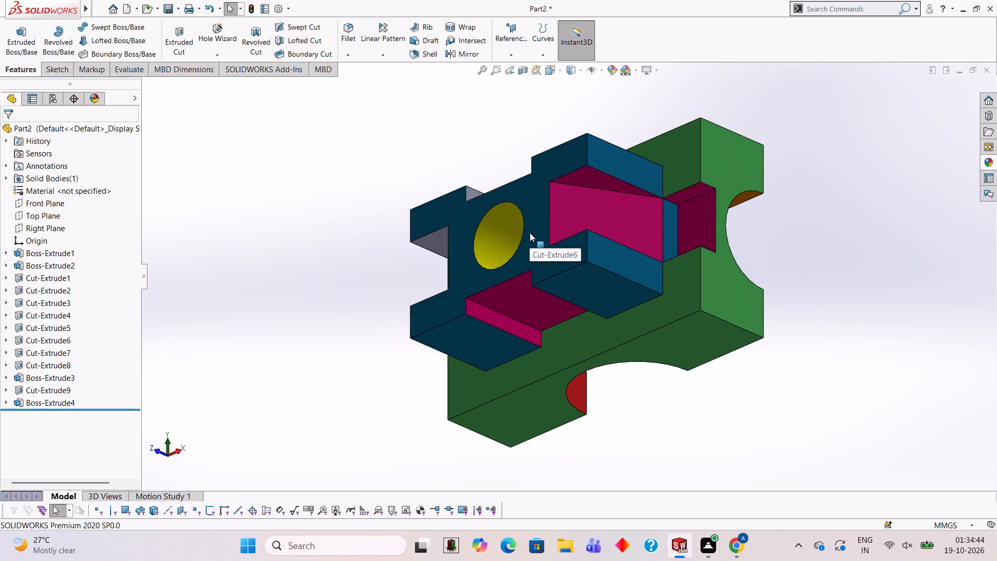
pyautogui.scroll(-2, 557, 239)
pyautogui.moveTo(555, 252); pyautogui.dragTo(621, 335, button='middle')
pyautogui.scroll(2, 490, 190)
pyautogui.moveTo(489, 185); pyautogui.dragTo(501, 216, button='middle')
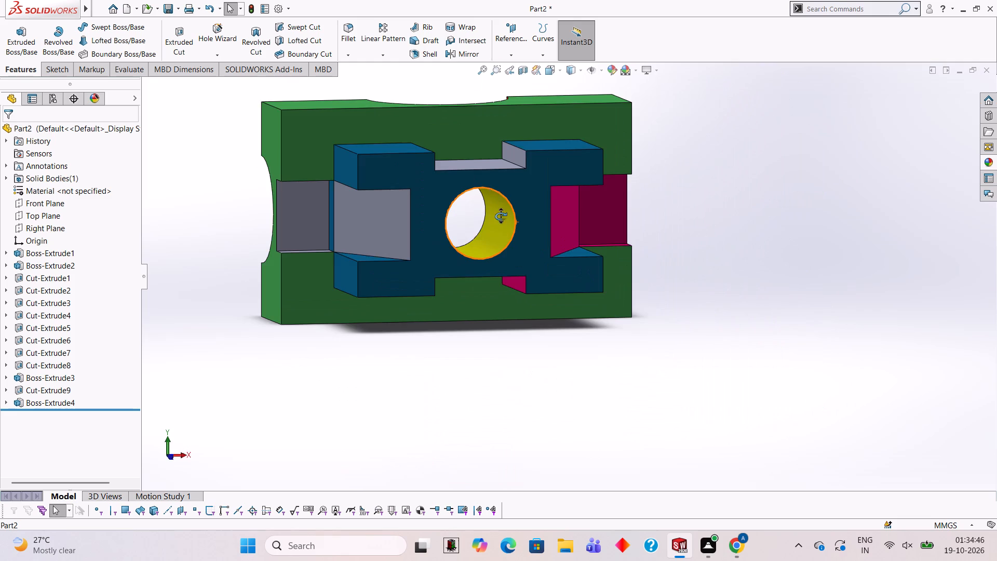
pyautogui.moveTo(501, 216); pyautogui.dragTo(498, 313, button='middle')
pyautogui.click(995, 159)
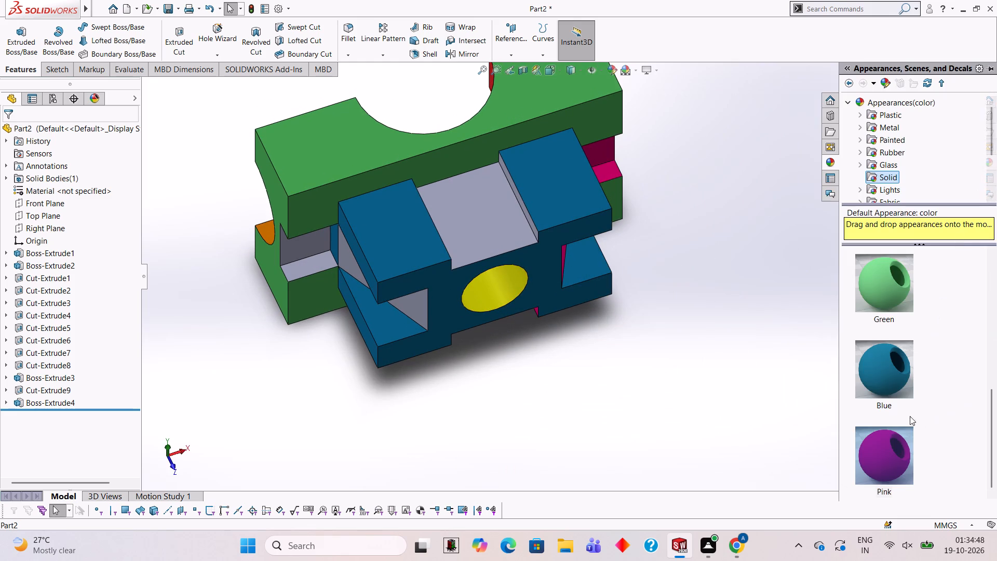
pyautogui.moveTo(885, 455); pyautogui.dragTo(483, 196)
pyautogui.click(483, 196)
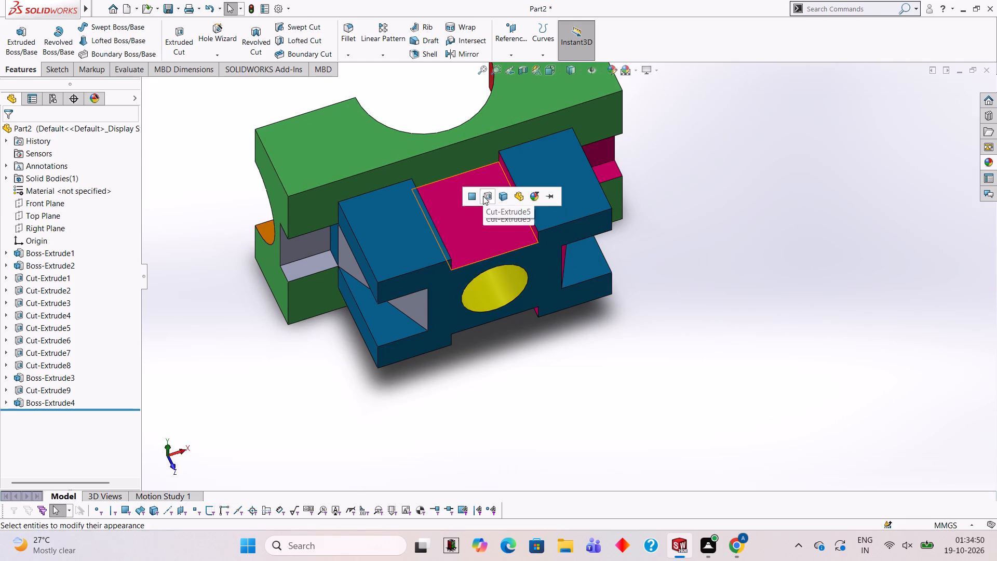
# Apply the solid Pink appearance to the sloped recess cut at the −X end of the boss.
pyautogui.moveTo(523, 282); pyautogui.dragTo(581, 157, button='middle')
pyautogui.scroll(-2, 517, 191)
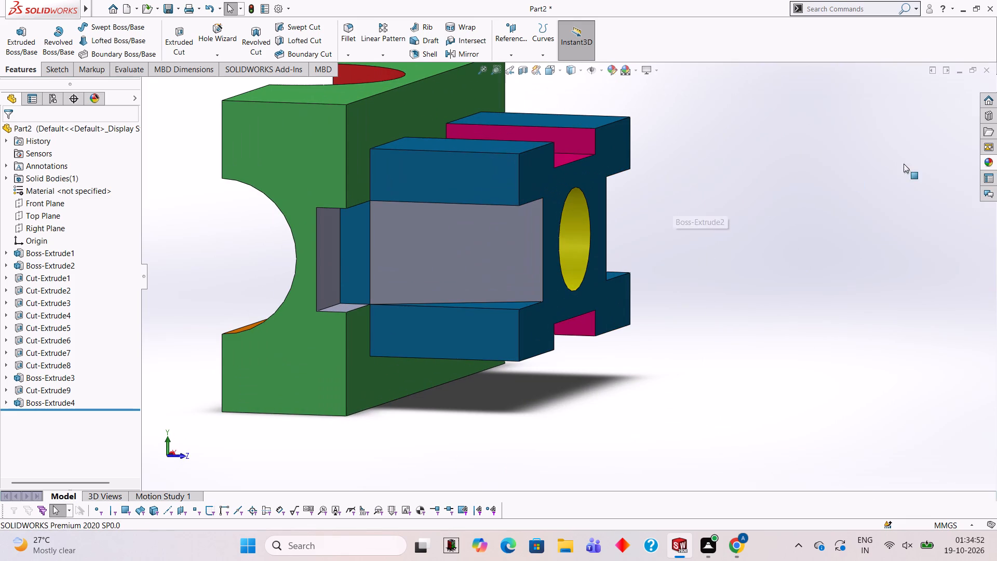
pyautogui.click(983, 163)
pyautogui.moveTo(893, 425); pyautogui.dragTo(797, 404)
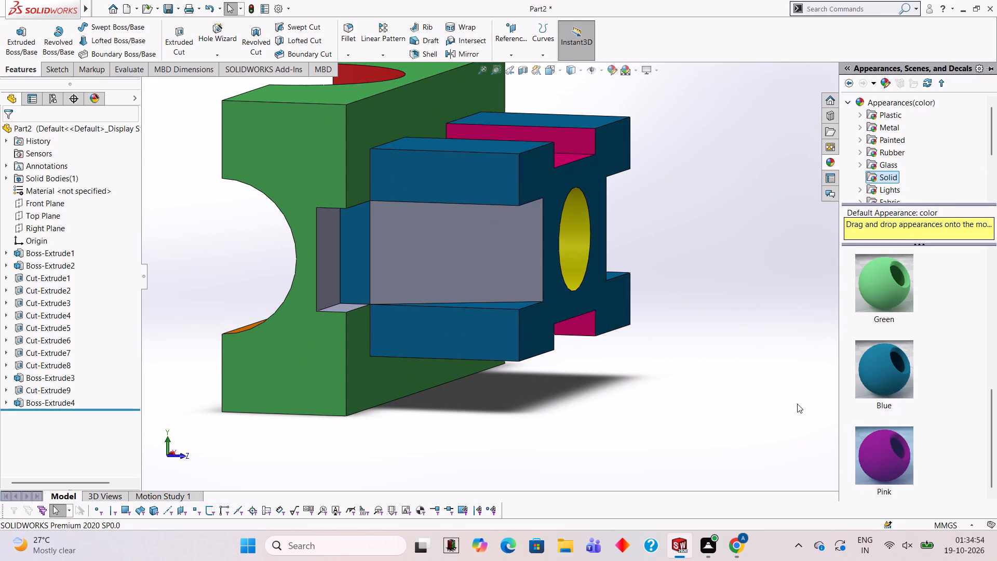
pyautogui.moveTo(797, 404); pyautogui.dragTo(461, 251)
pyautogui.moveTo(888, 449); pyautogui.dragTo(462, 240)
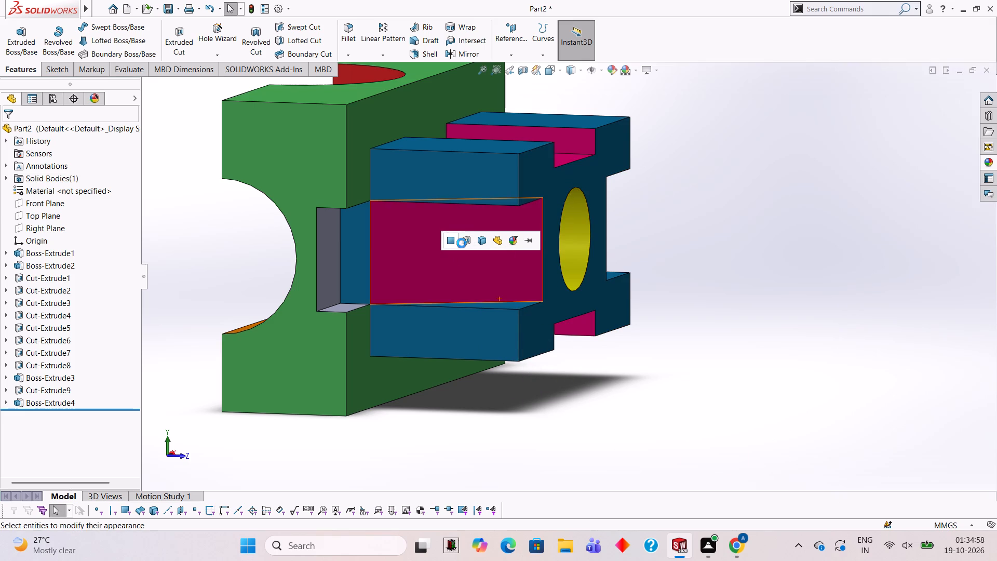
pyautogui.click(463, 244)
# Apply the solid Pink appearance to the notch cut in the base block beside the boss's −X end.
pyautogui.moveTo(549, 250); pyautogui.dragTo(500, 223, button='middle')
pyautogui.scroll(-3, 388, 213)
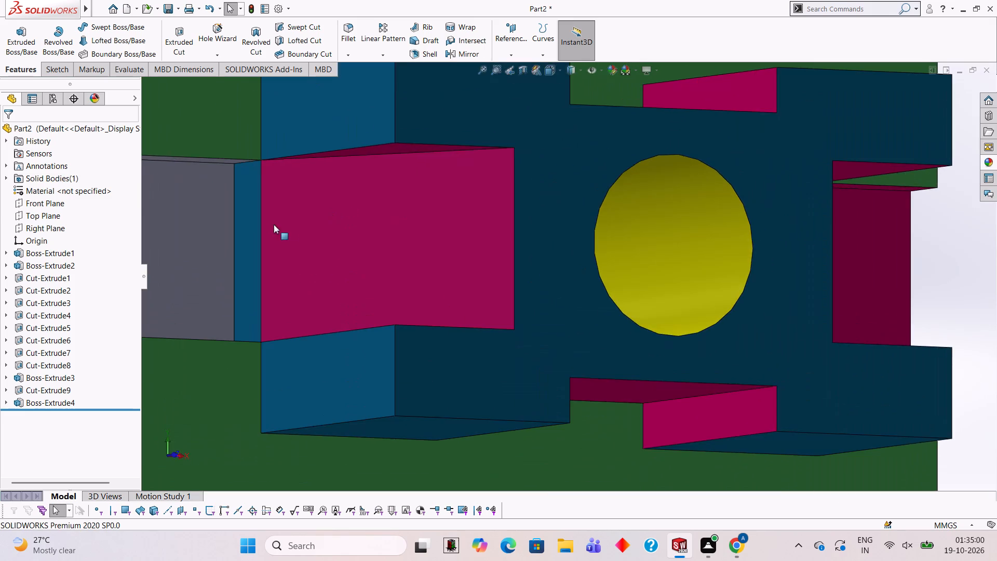
pyautogui.scroll(4, 294, 247)
pyautogui.moveTo(348, 284); pyautogui.dragTo(373, 212, button='middle')
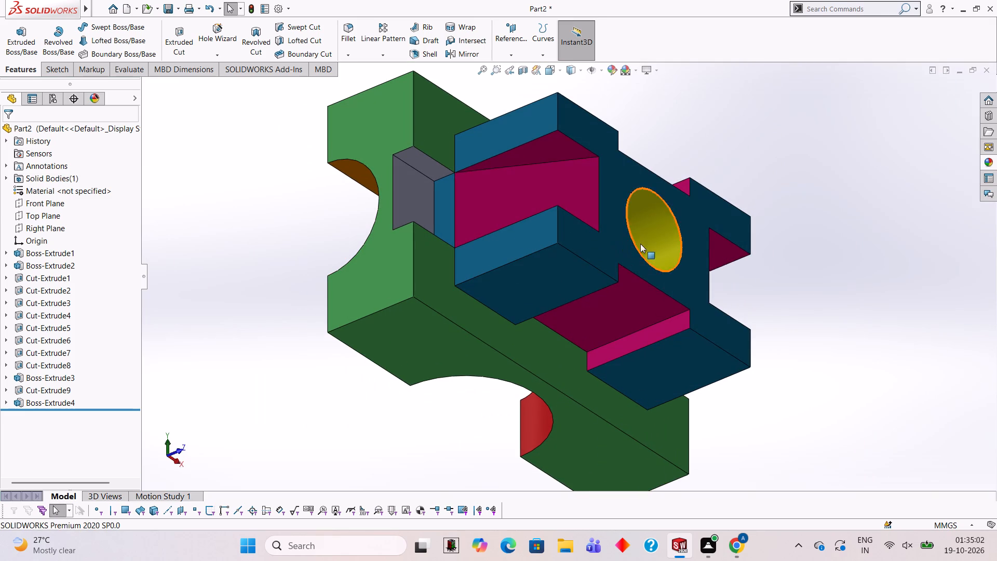
pyautogui.click(989, 164)
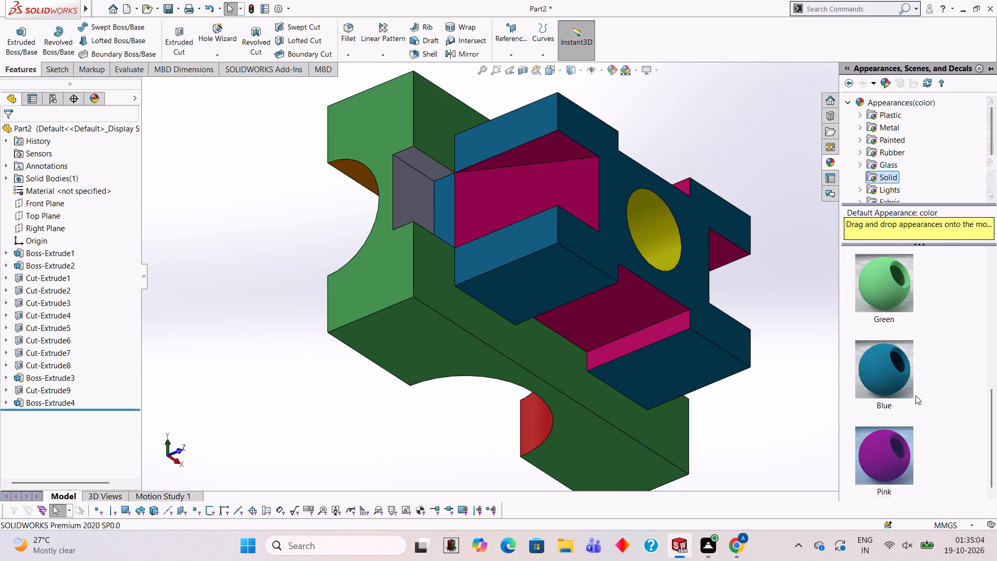
pyautogui.moveTo(884, 449); pyautogui.dragTo(411, 171)
pyautogui.click(411, 171)
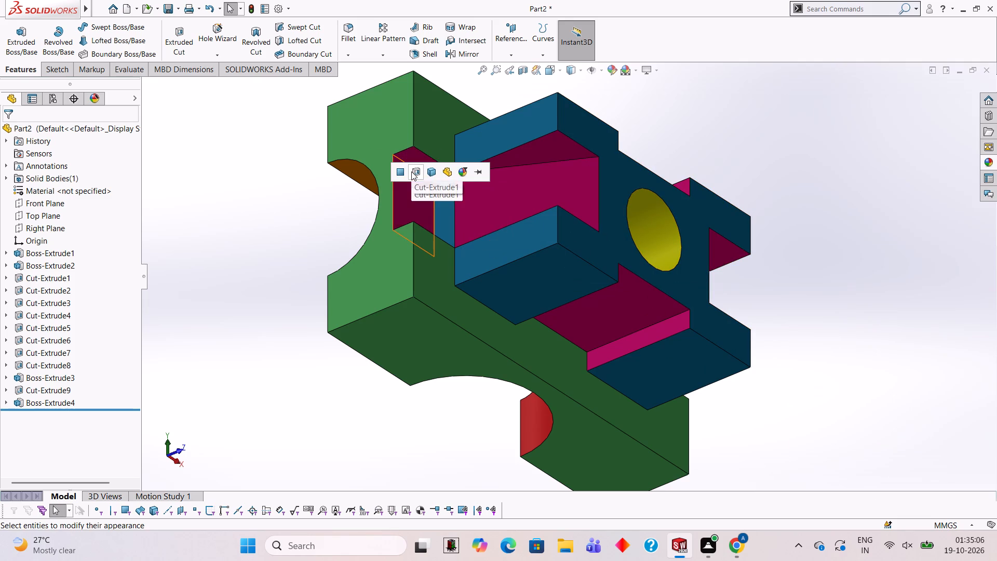
pyautogui.scroll(3, 413, 171)
pyautogui.press('Escape')
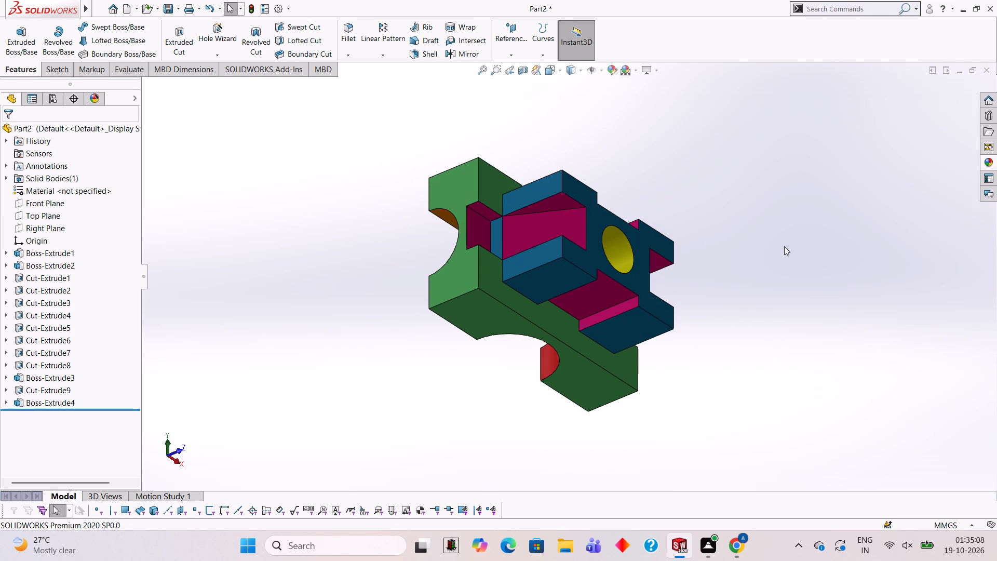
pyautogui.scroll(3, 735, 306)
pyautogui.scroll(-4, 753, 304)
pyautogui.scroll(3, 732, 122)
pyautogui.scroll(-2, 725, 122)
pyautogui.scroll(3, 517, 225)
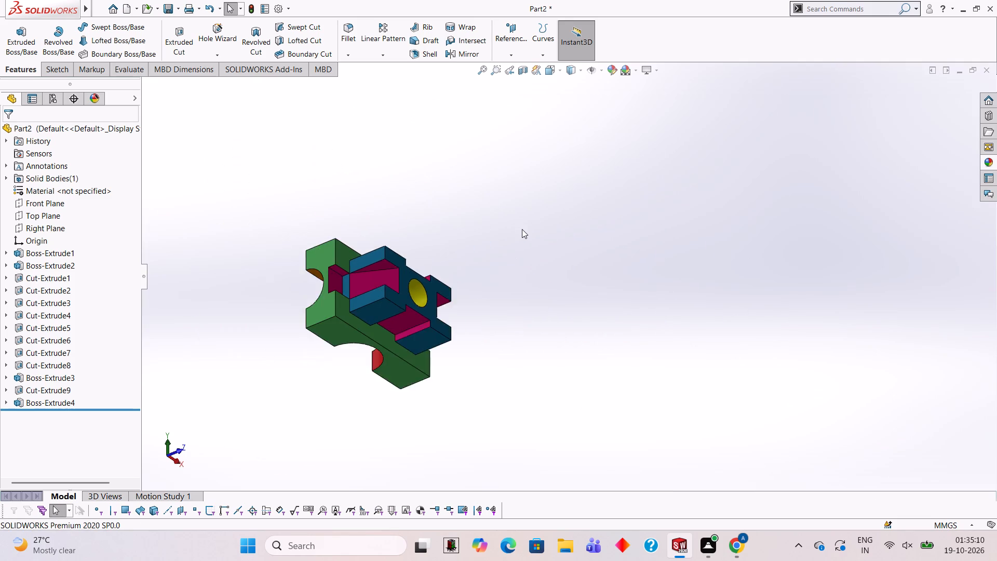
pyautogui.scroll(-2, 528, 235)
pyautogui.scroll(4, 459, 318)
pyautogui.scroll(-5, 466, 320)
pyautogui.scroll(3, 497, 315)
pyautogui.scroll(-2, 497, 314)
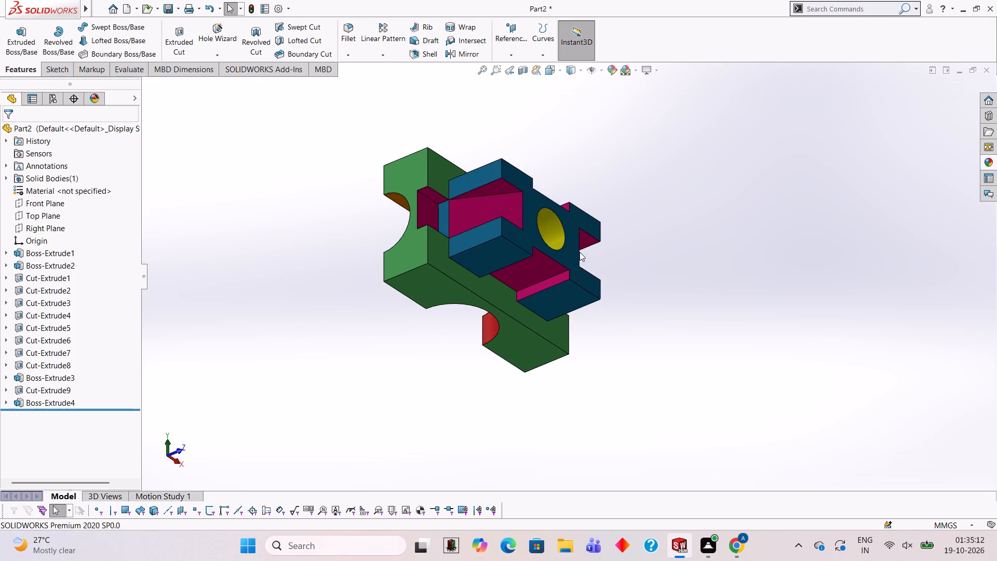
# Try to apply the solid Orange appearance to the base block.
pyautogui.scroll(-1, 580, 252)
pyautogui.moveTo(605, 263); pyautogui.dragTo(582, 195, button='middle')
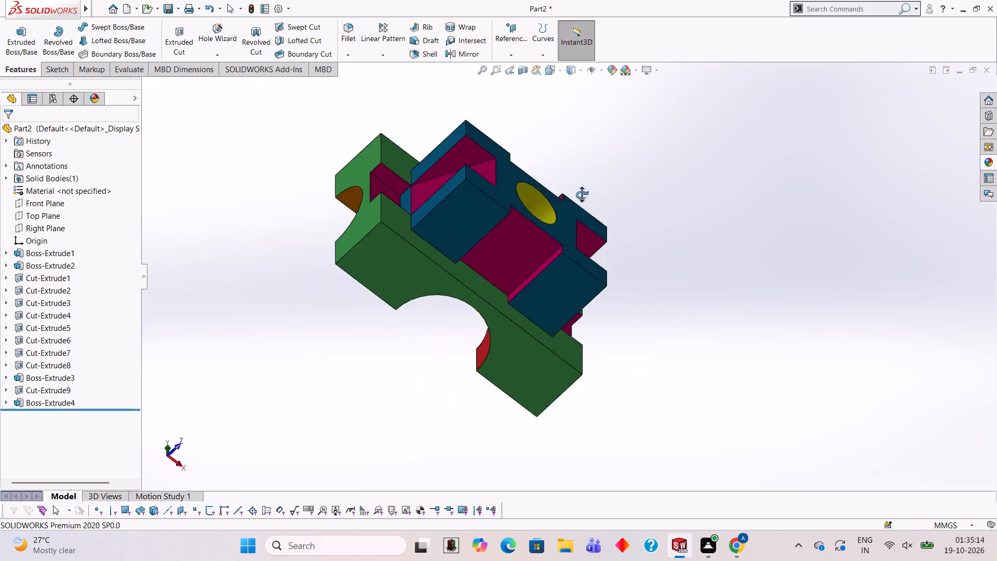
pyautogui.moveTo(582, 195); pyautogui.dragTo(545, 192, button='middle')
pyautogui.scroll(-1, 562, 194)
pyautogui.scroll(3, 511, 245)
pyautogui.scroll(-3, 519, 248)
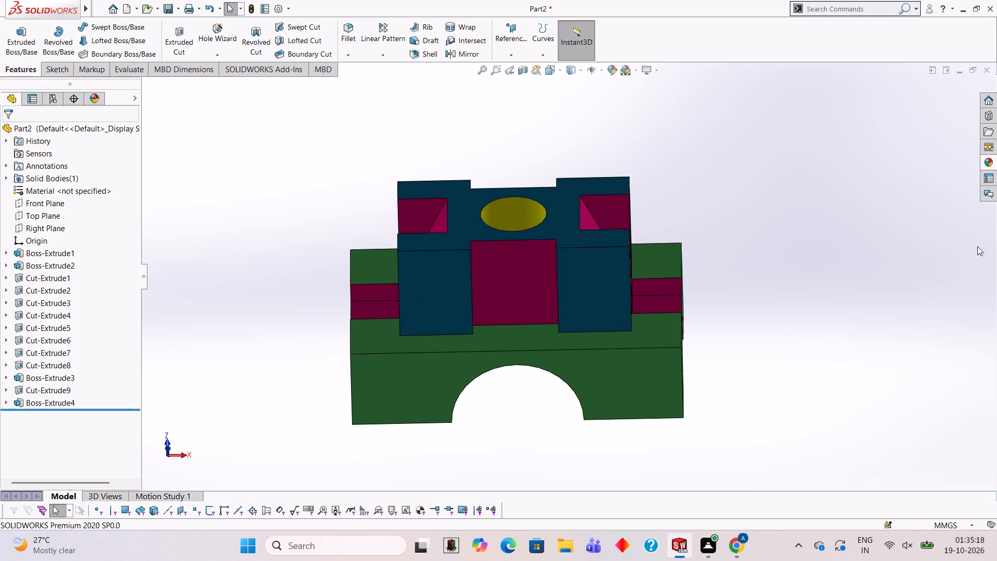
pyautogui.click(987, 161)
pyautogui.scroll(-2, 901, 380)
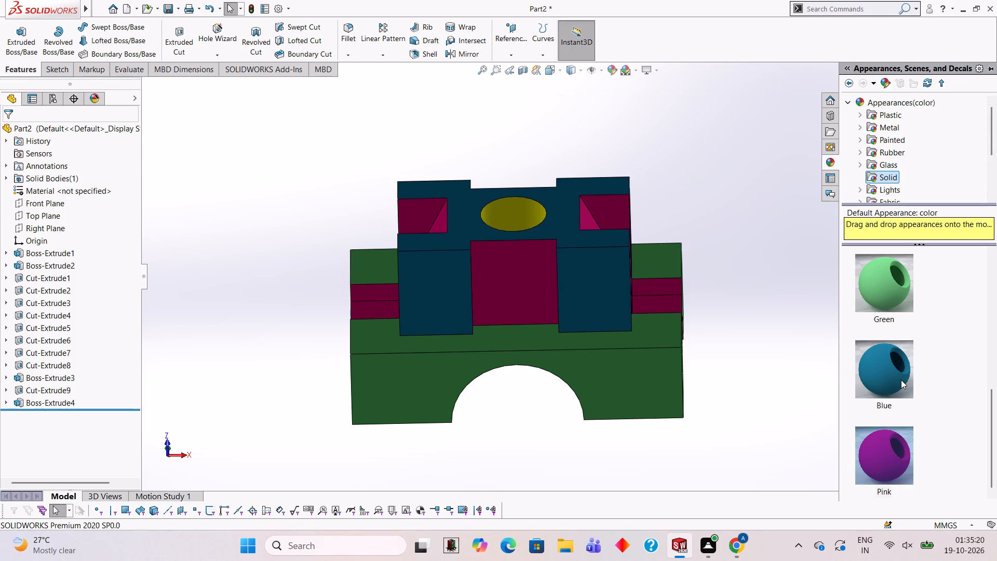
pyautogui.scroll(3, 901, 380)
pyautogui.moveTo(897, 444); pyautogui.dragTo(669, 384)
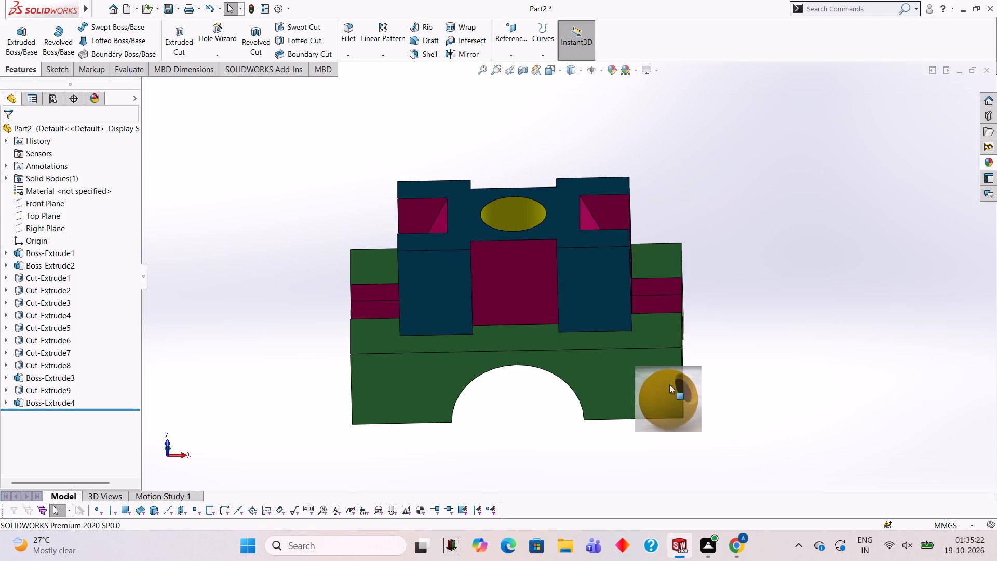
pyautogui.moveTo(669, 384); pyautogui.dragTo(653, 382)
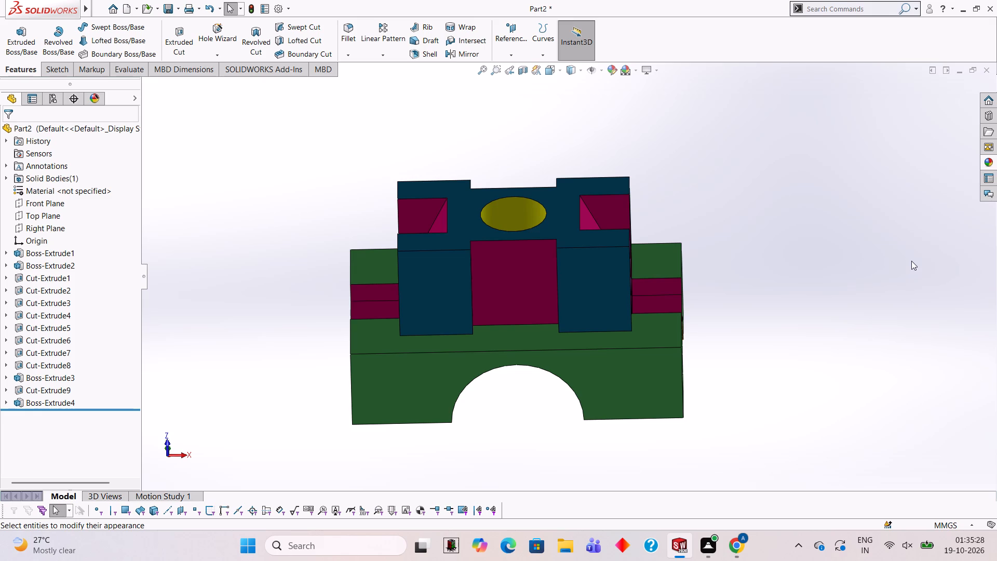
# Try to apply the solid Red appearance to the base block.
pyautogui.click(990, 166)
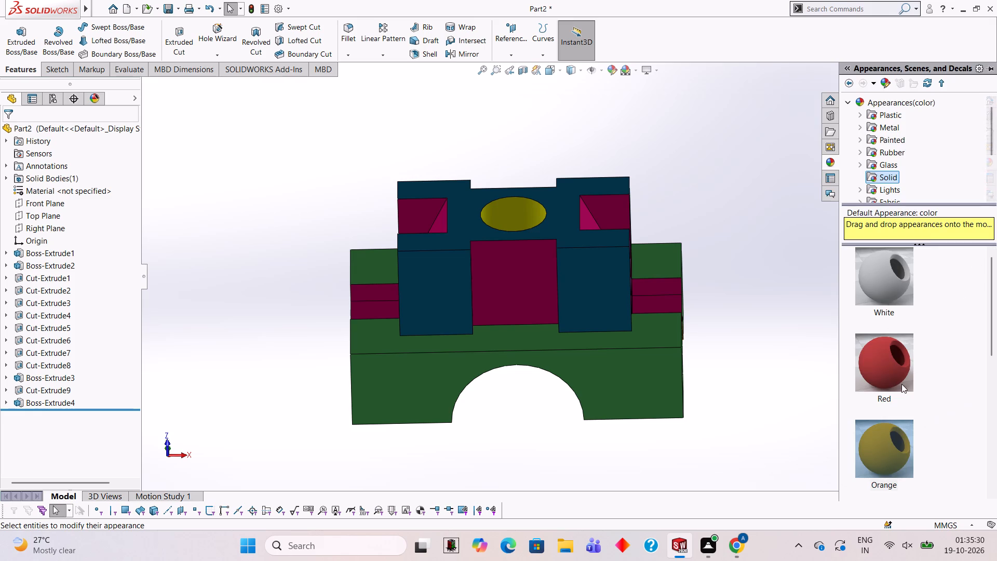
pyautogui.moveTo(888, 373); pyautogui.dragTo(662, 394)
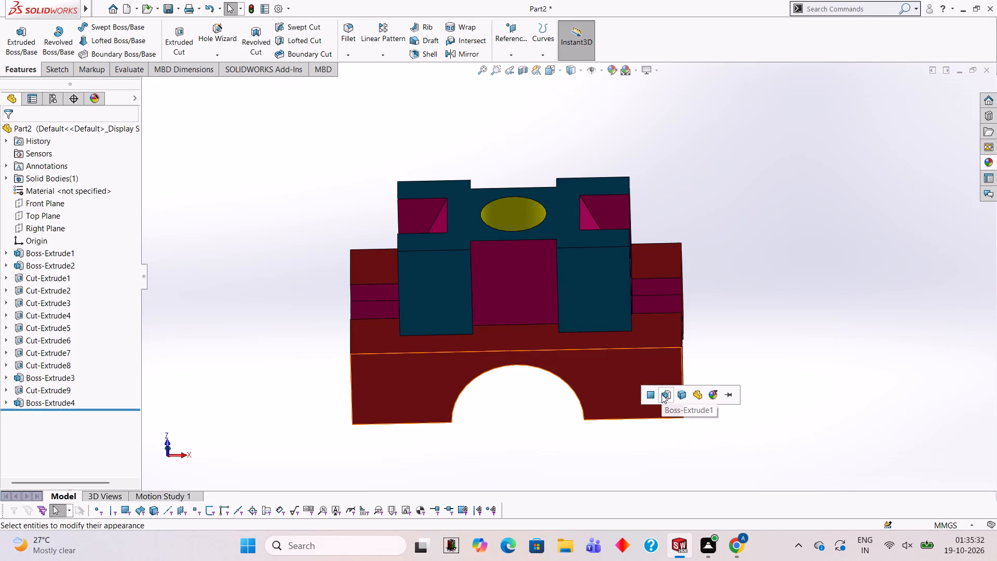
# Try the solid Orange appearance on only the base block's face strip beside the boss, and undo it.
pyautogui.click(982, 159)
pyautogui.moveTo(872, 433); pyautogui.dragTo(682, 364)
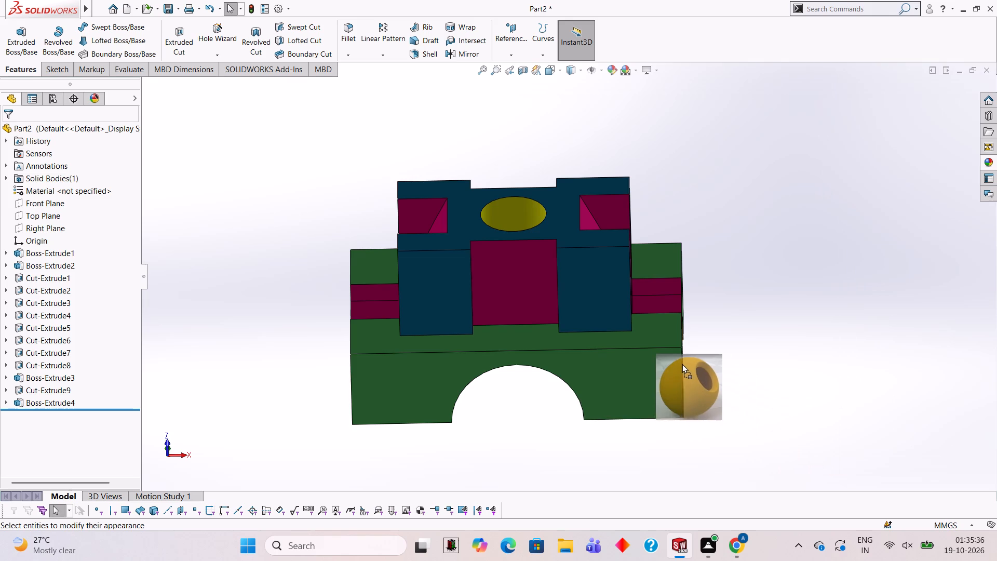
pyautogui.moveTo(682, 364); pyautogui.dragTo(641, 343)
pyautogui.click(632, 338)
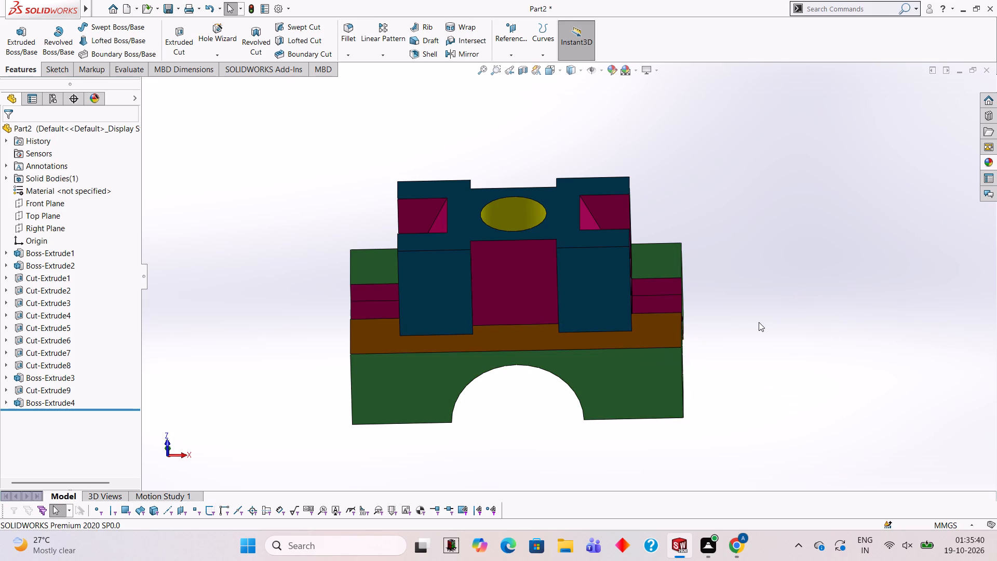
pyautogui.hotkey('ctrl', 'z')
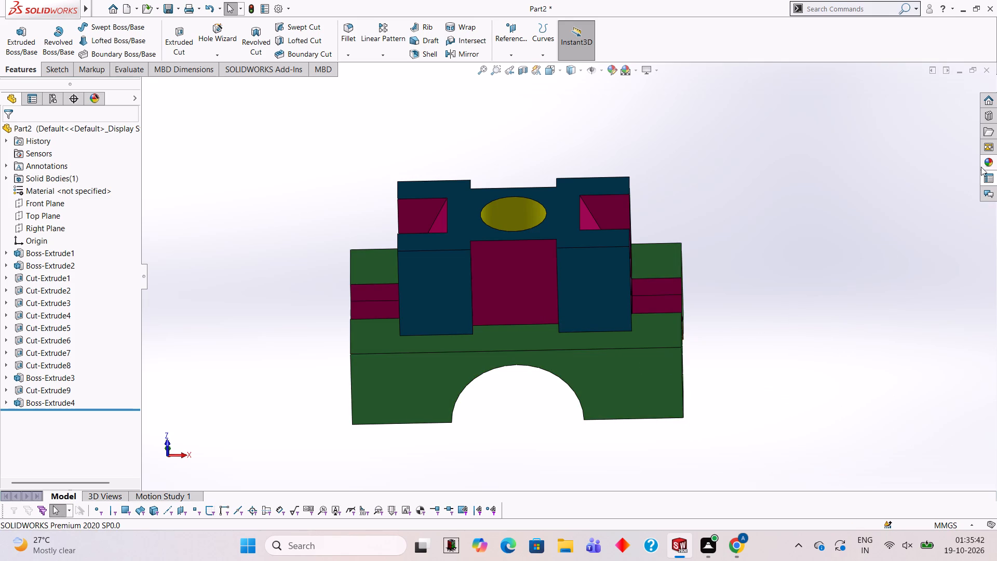
# Apply the solid Orange appearance to the whole base block feature.
pyautogui.click(982, 165)
pyautogui.moveTo(873, 442); pyautogui.dragTo(670, 388)
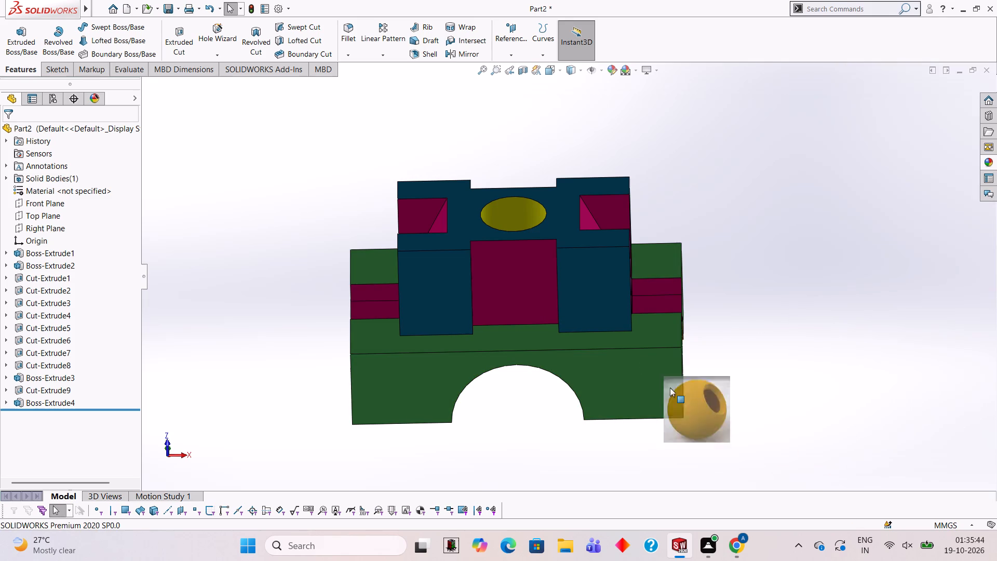
pyautogui.moveTo(670, 388); pyautogui.dragTo(620, 373)
pyautogui.click(636, 378)
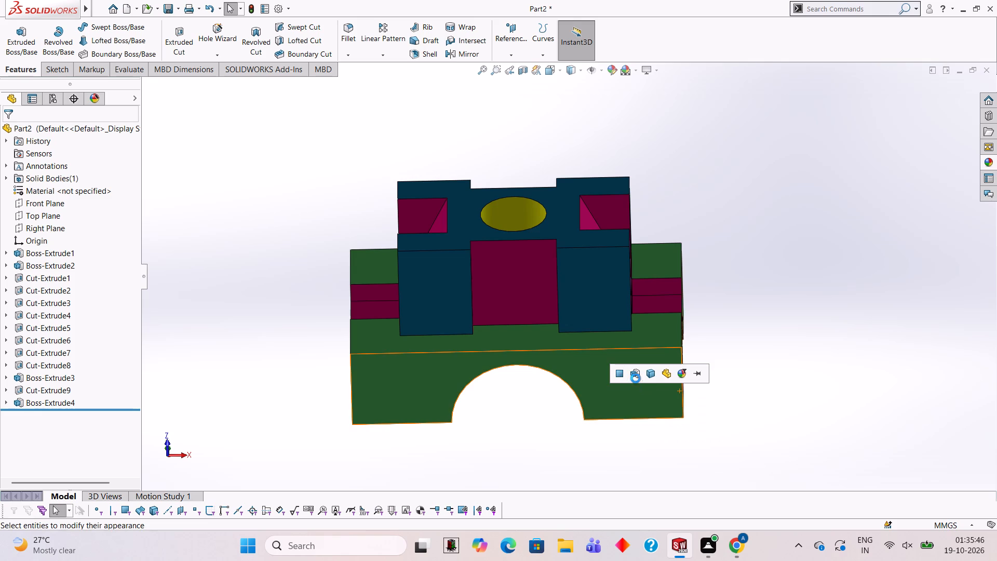
# Apply the solid Green appearance to the semicircular channel running lengthwise along X through the base block.
pyautogui.scroll(2, 718, 253)
pyautogui.scroll(-1, 684, 272)
pyautogui.moveTo(673, 311); pyautogui.dragTo(736, 386, button='middle')
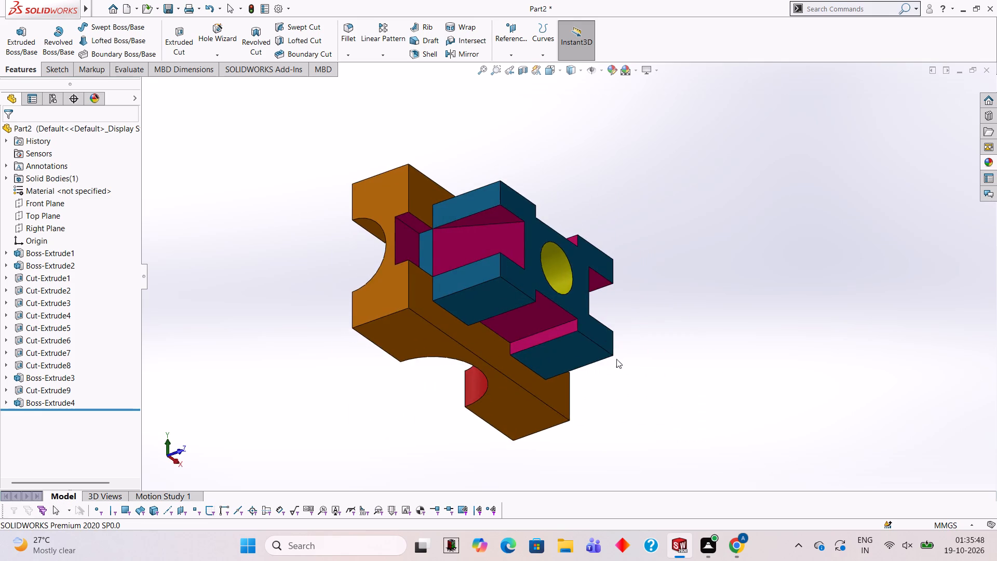
pyautogui.moveTo(589, 308); pyautogui.dragTo(737, 344, button='middle')
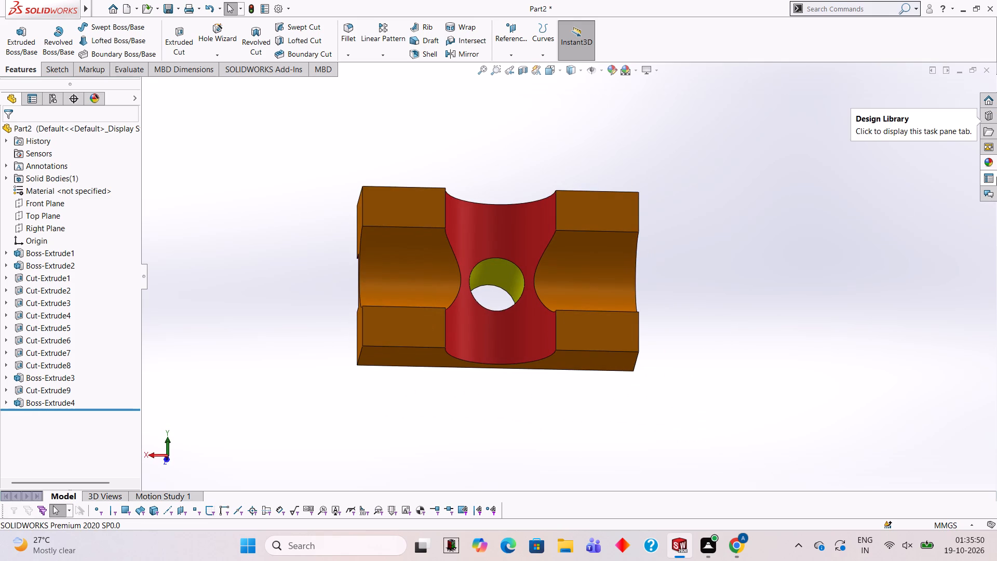
pyautogui.click(992, 161)
pyautogui.scroll(-3, 899, 358)
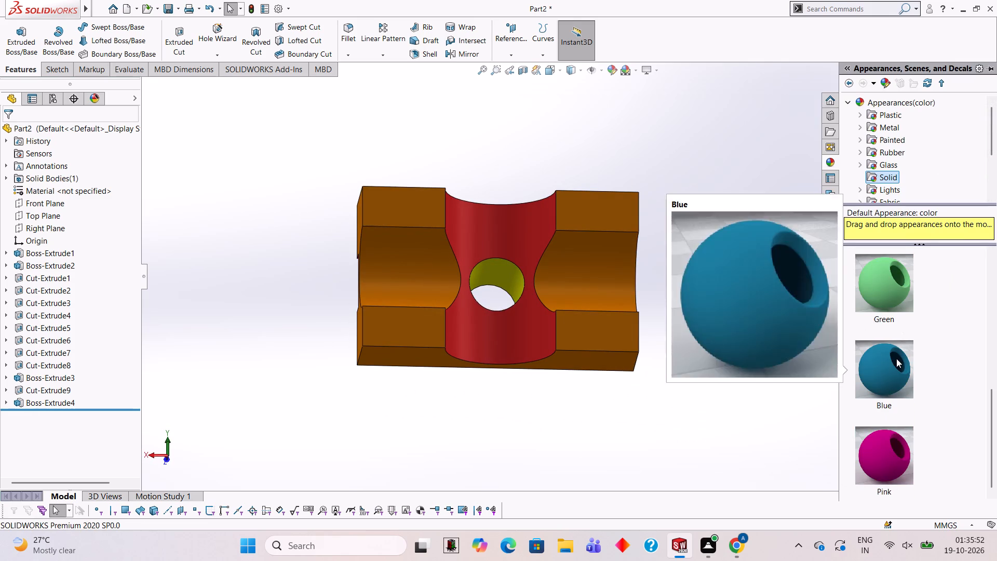
pyautogui.moveTo(889, 282); pyautogui.dragTo(608, 269)
pyautogui.click(608, 269)
# Examine the coloured part from several sides to check the appearances on the block, boss and cuts.
pyautogui.scroll(4, 608, 269)
pyautogui.moveTo(670, 308); pyautogui.dragTo(588, 244, button='middle')
pyautogui.scroll(-3, 564, 257)
pyautogui.scroll(3, 564, 257)
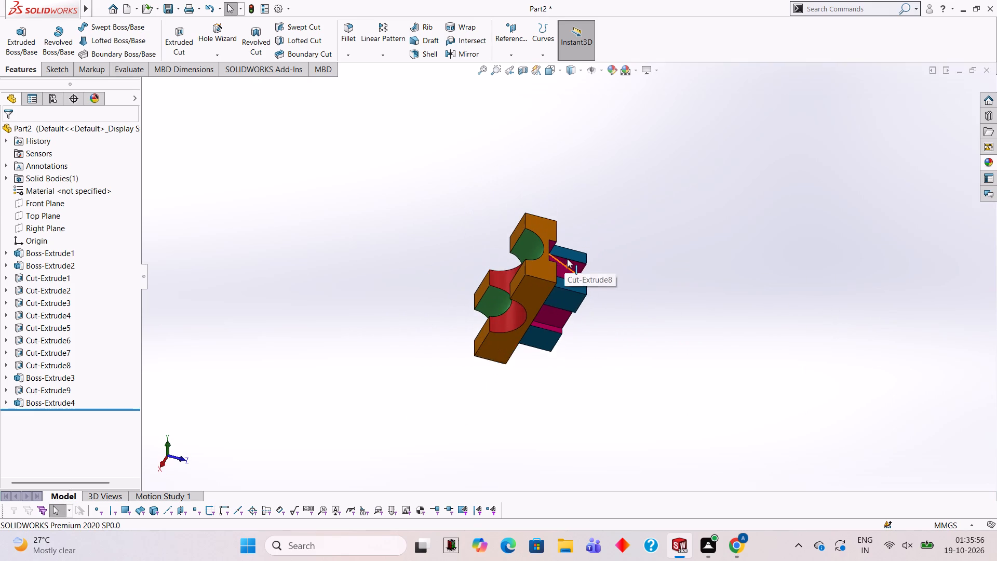
pyautogui.scroll(1, 567, 259)
pyautogui.scroll(-5, 568, 260)
pyautogui.moveTo(611, 275); pyautogui.dragTo(487, 199, button='middle')
pyautogui.scroll(-1, 544, 235)
pyautogui.scroll(4, 498, 232)
pyautogui.scroll(-2, 514, 236)
pyautogui.moveTo(548, 305); pyautogui.dragTo(566, 368, button='middle')
pyautogui.scroll(2, 558, 366)
pyautogui.scroll(-2, 558, 366)
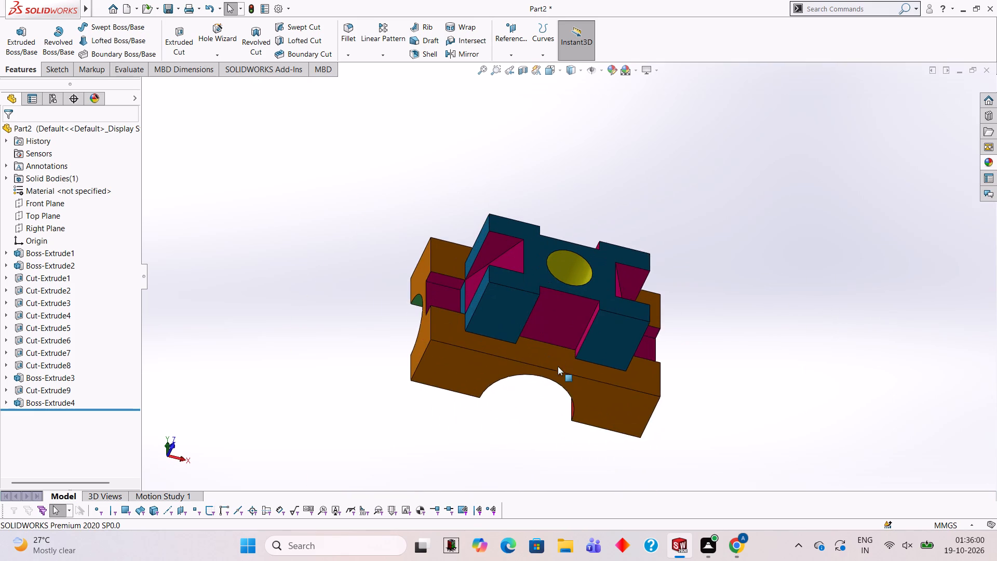
pyautogui.moveTo(545, 292); pyautogui.dragTo(577, 349, button='middle')
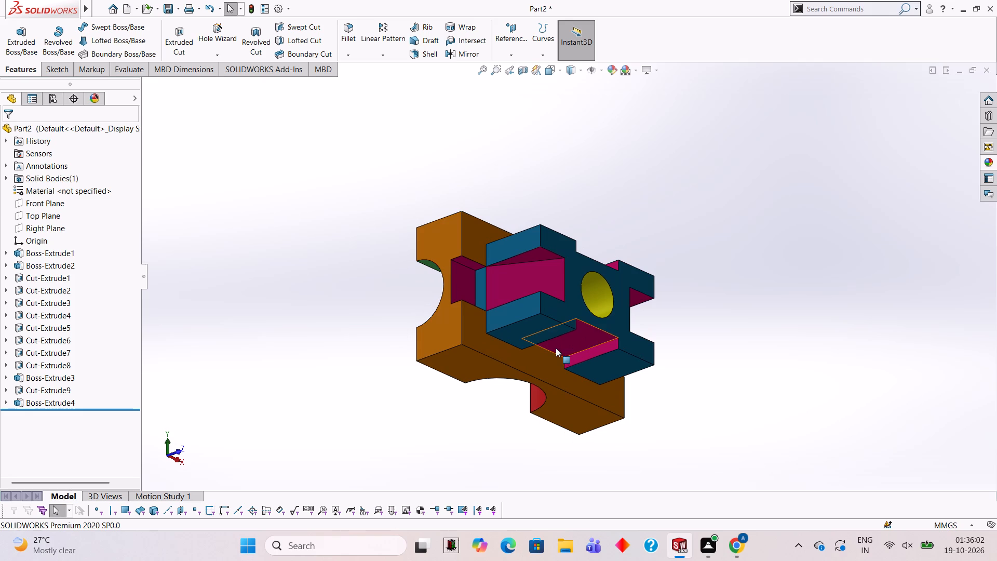
pyautogui.scroll(-2, 541, 320)
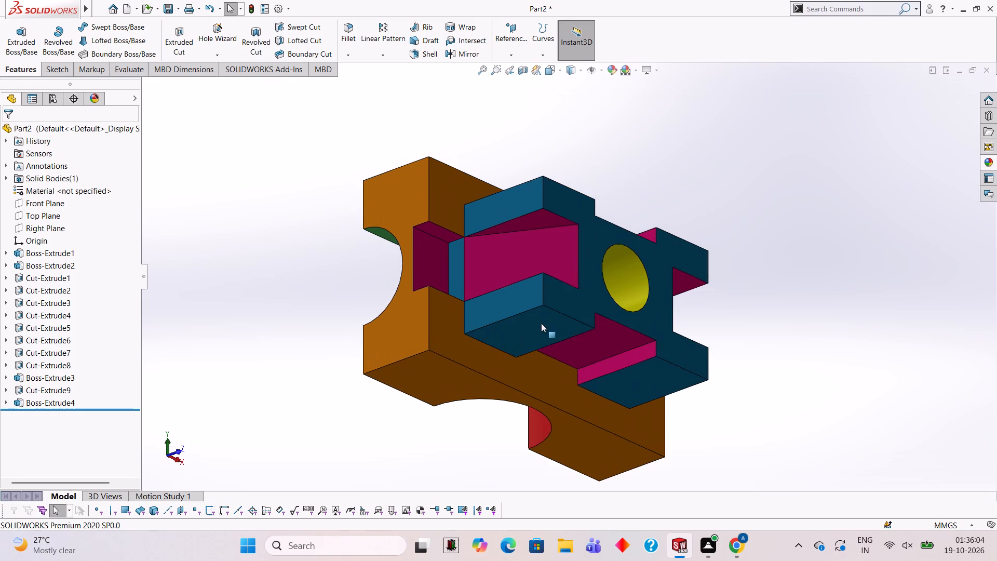
pyautogui.scroll(-2, 517, 345)
pyautogui.scroll(2, 484, 308)
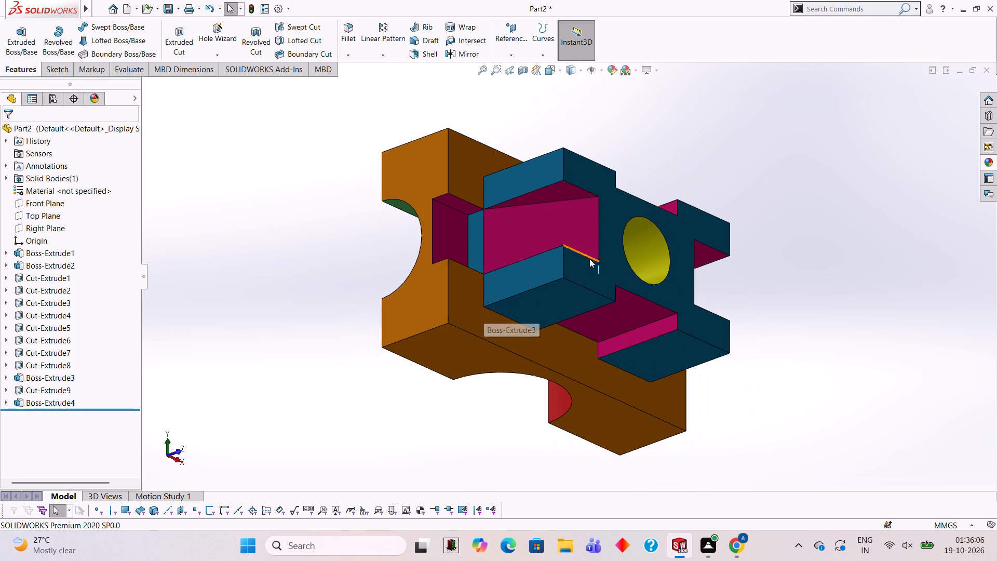
pyautogui.scroll(2, 595, 263)
pyautogui.moveTo(585, 259); pyautogui.dragTo(542, 234, button='middle')
pyautogui.scroll(-1, 547, 238)
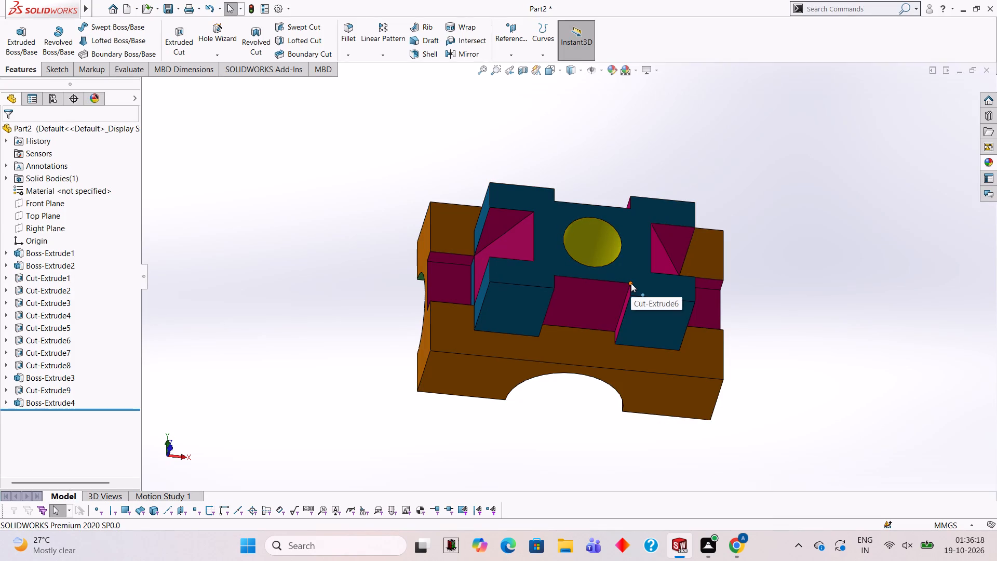
# Save the part in the Documents folder as "bass with t-plate".
pyautogui.hotkey('ctrl', 's')
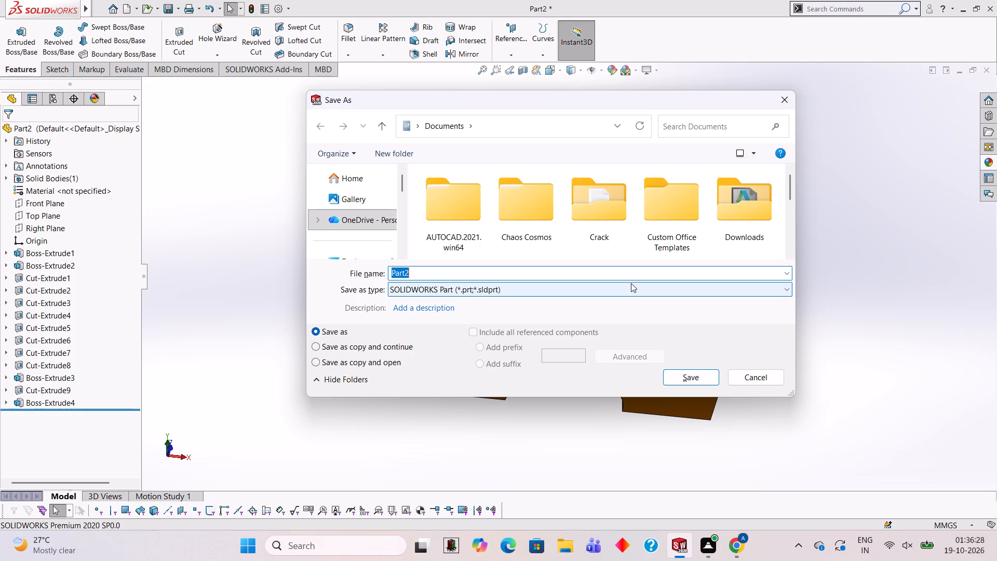
pyautogui.write('bass')
pyautogui.press('space')
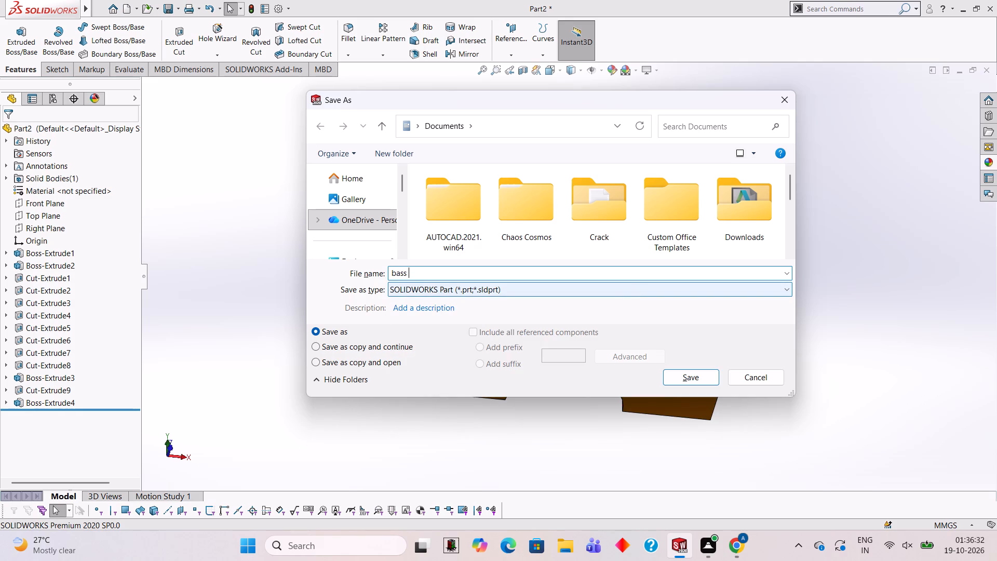
pyautogui.write('with')
pyautogui.press('space')
pyautogui.press('t')
pyautogui.press('-')
pyautogui.write('plate')
pyautogui.press('space')
pyautogui.press('Return')
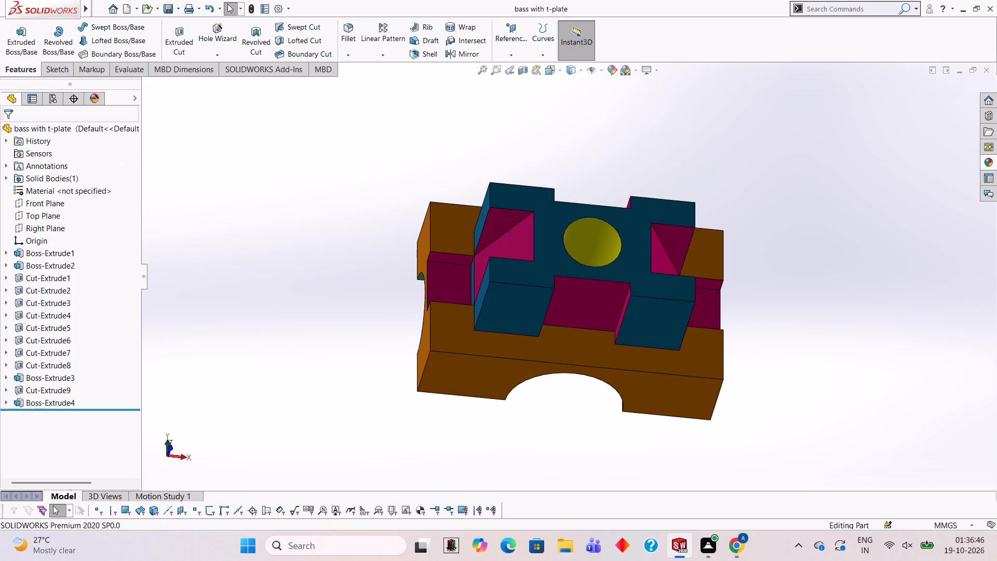
# Save a PDF (*.pdf) copy of the part as "bass with t-plate" in the Documents folder.
pyautogui.click(177, 5)
pyautogui.click(185, 35)
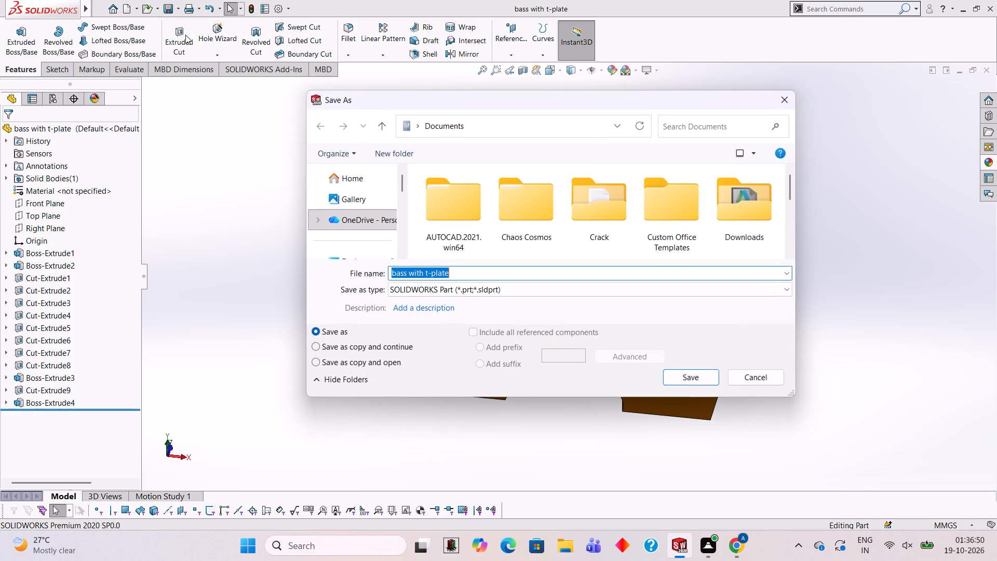
pyautogui.click(520, 287)
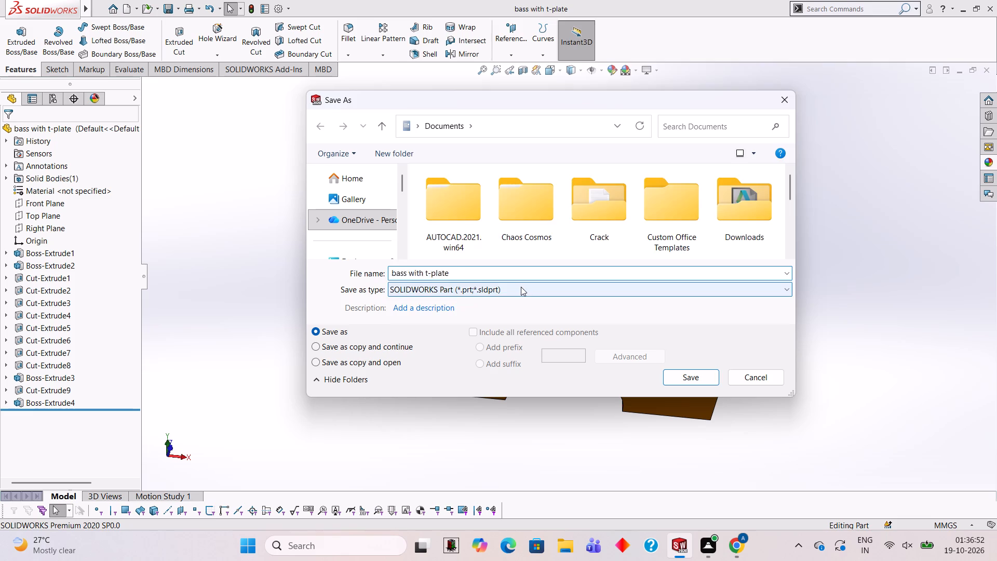
pyautogui.click(532, 79)
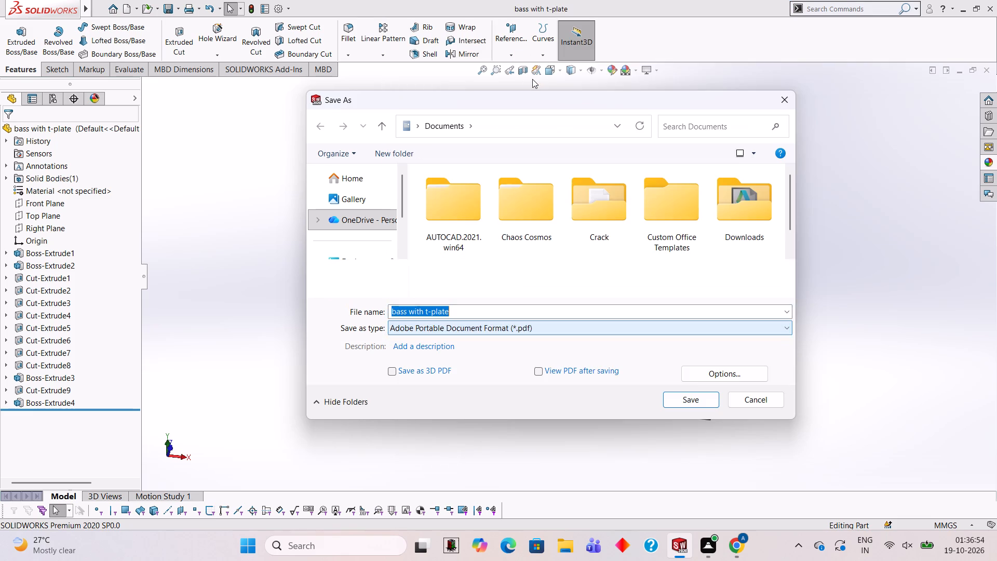
pyautogui.click(707, 394)
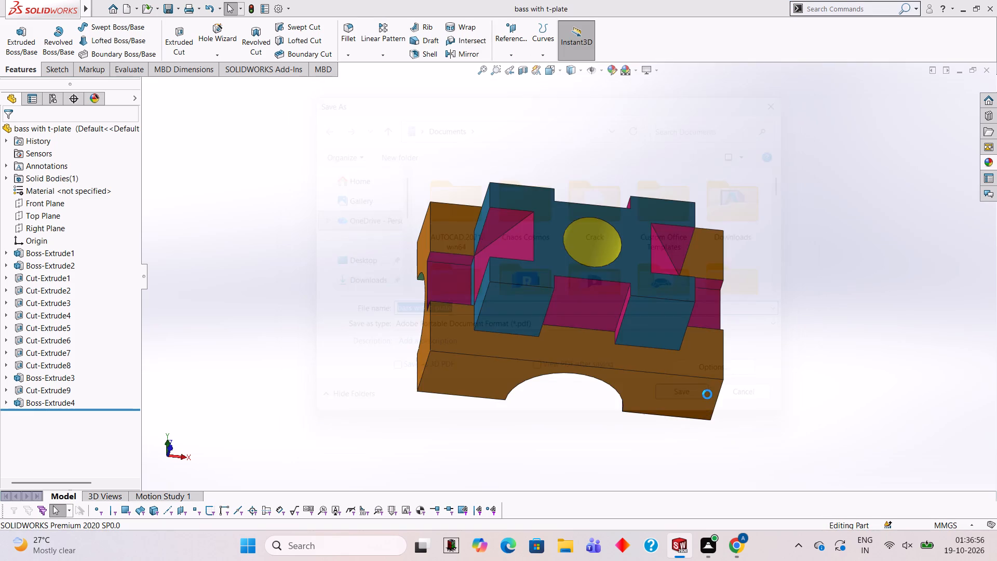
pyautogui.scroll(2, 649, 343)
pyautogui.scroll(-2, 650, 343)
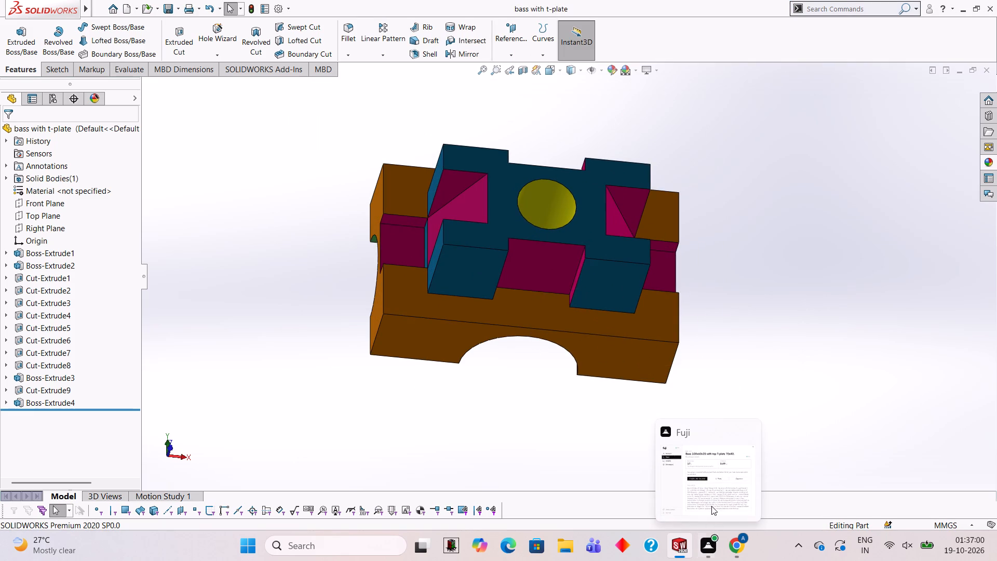